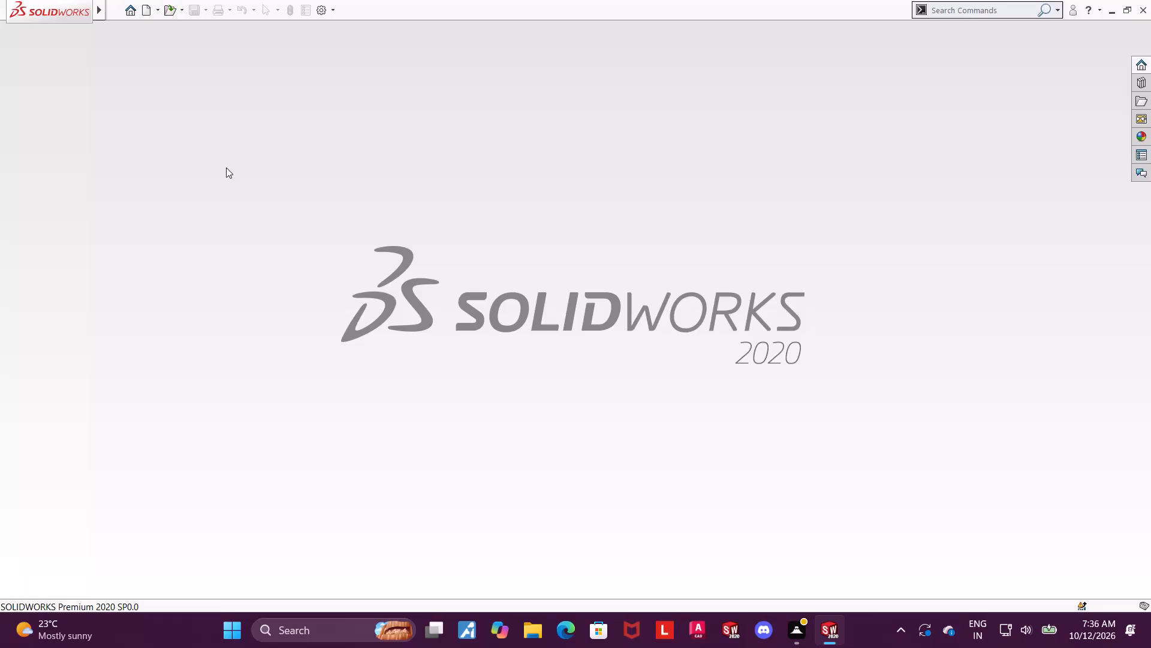
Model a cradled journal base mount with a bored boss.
Create a new part document.
click(145, 5)
double_click(306, 293)
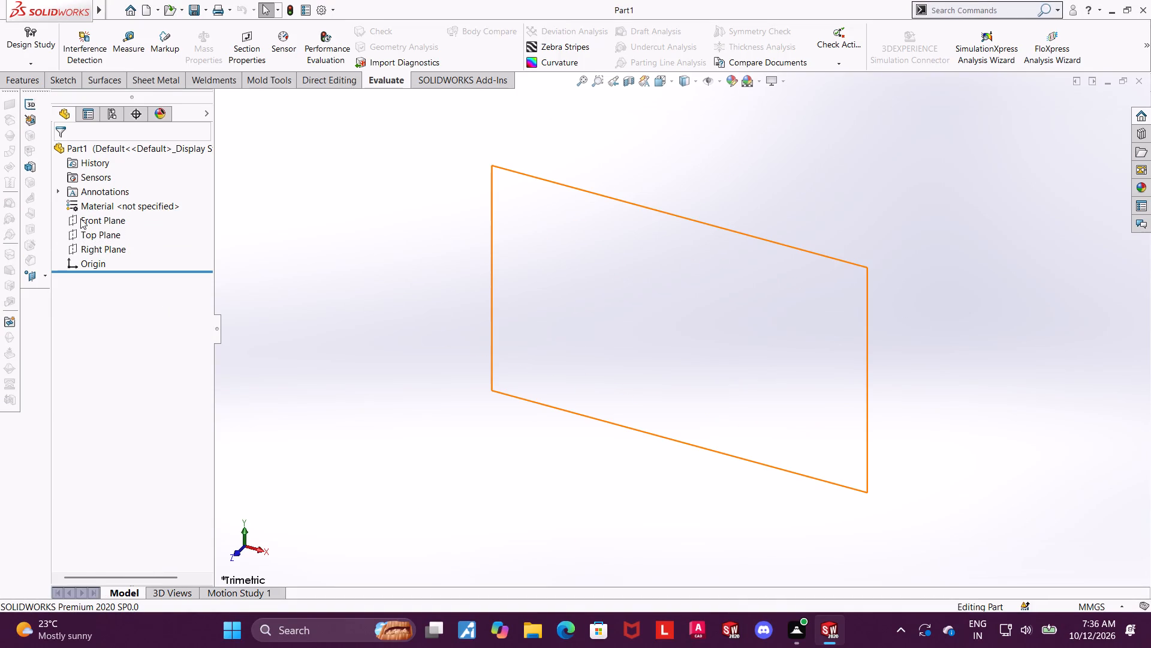
Start a sketch on the Top Plane.
click(88, 227)
click(89, 239)
click(105, 224)
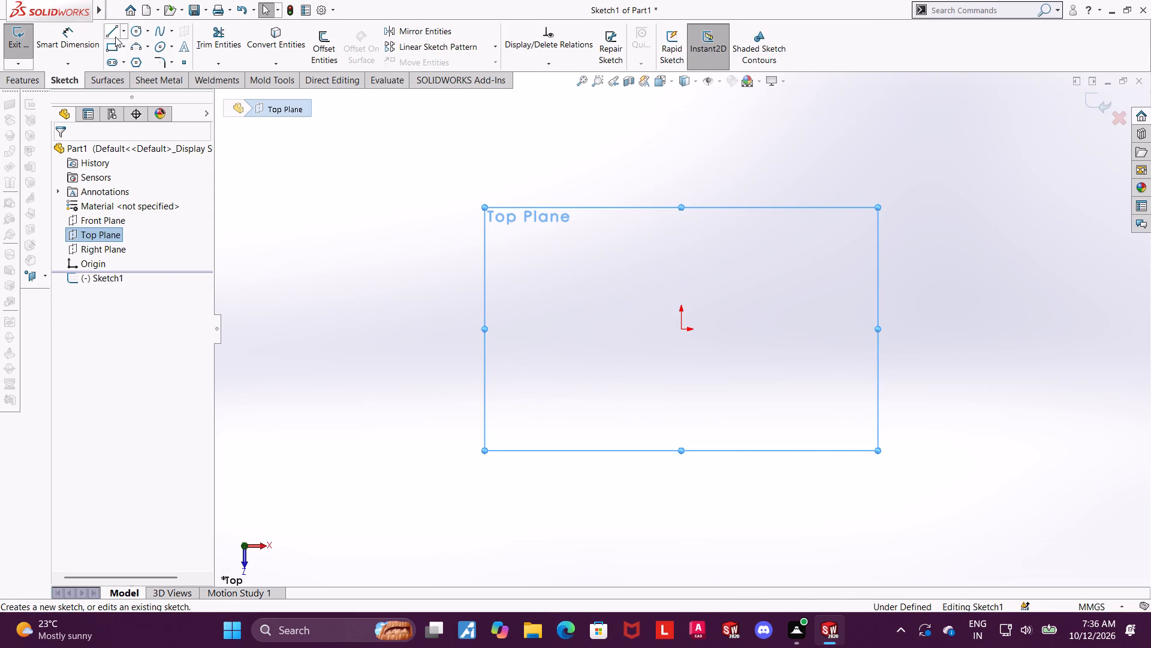
Sketch a closed line outline about 129 mm wide and 40 mm deep, with slanted lower corners and the top edge split at the origin.
click(113, 24)
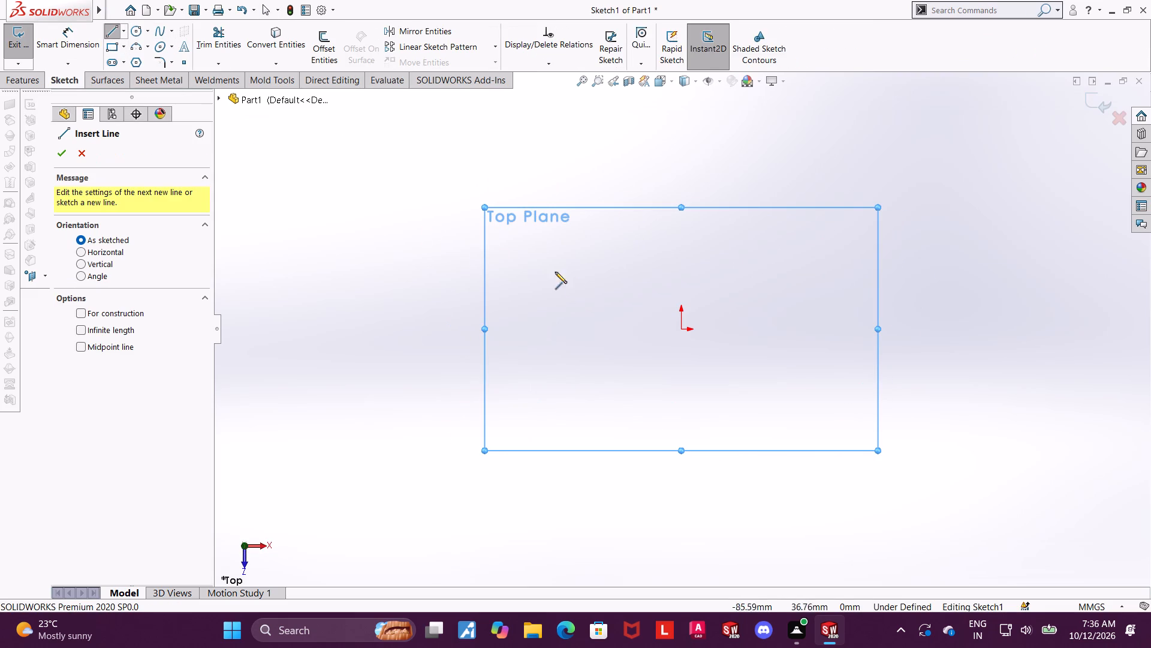
click(682, 330)
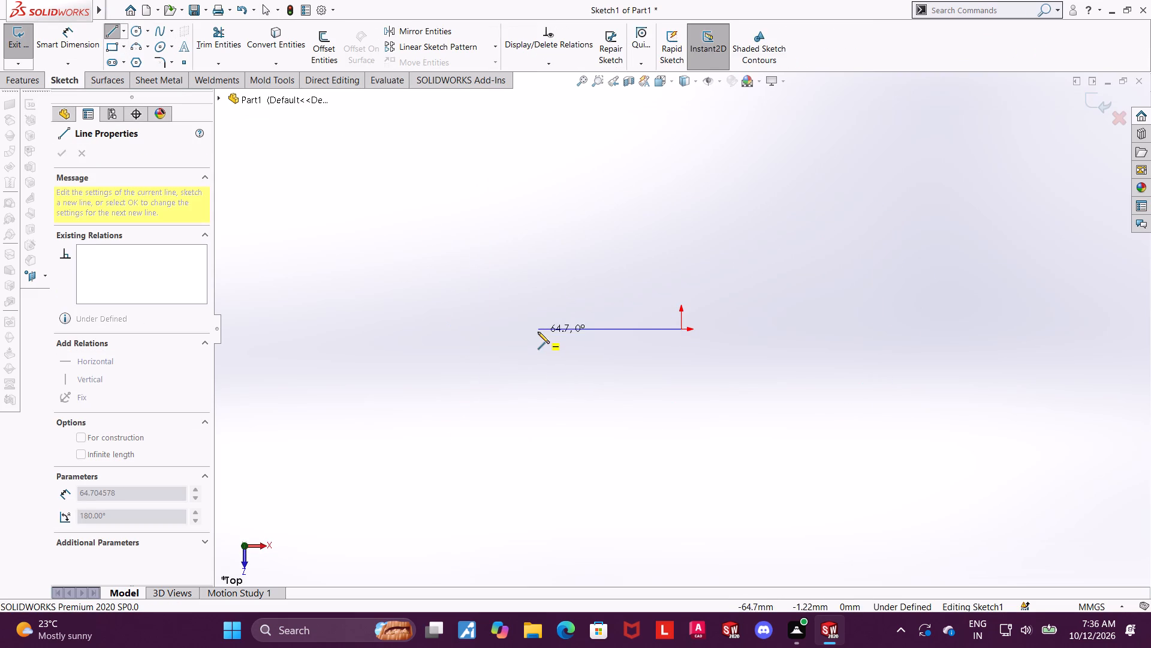
click(536, 332)
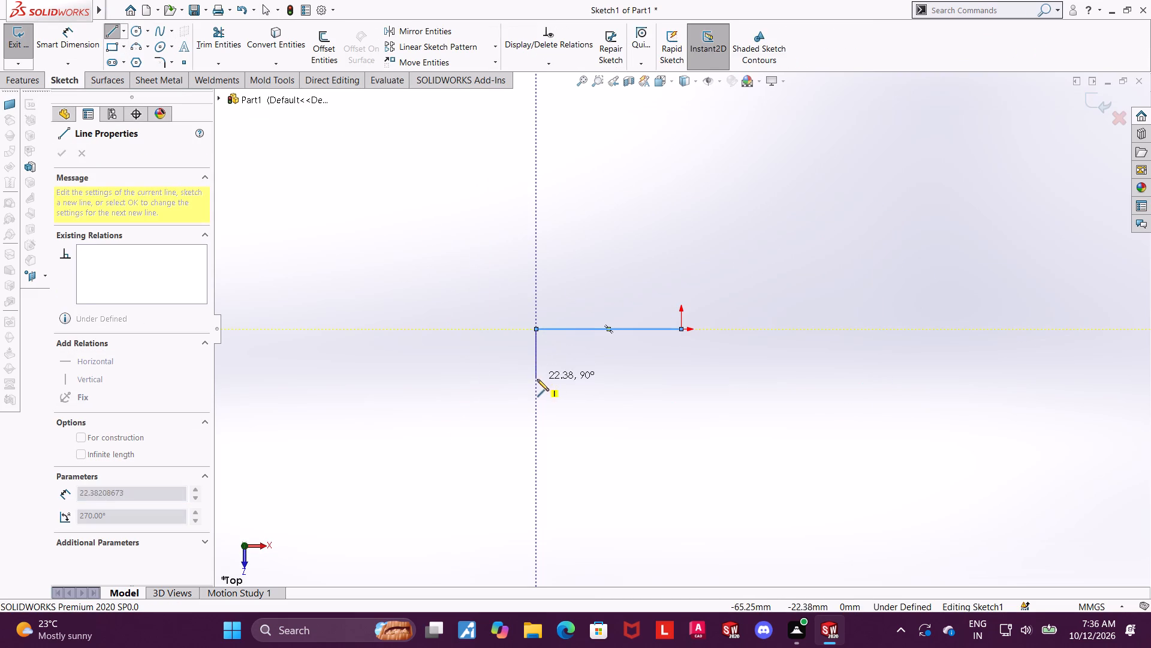
click(538, 392)
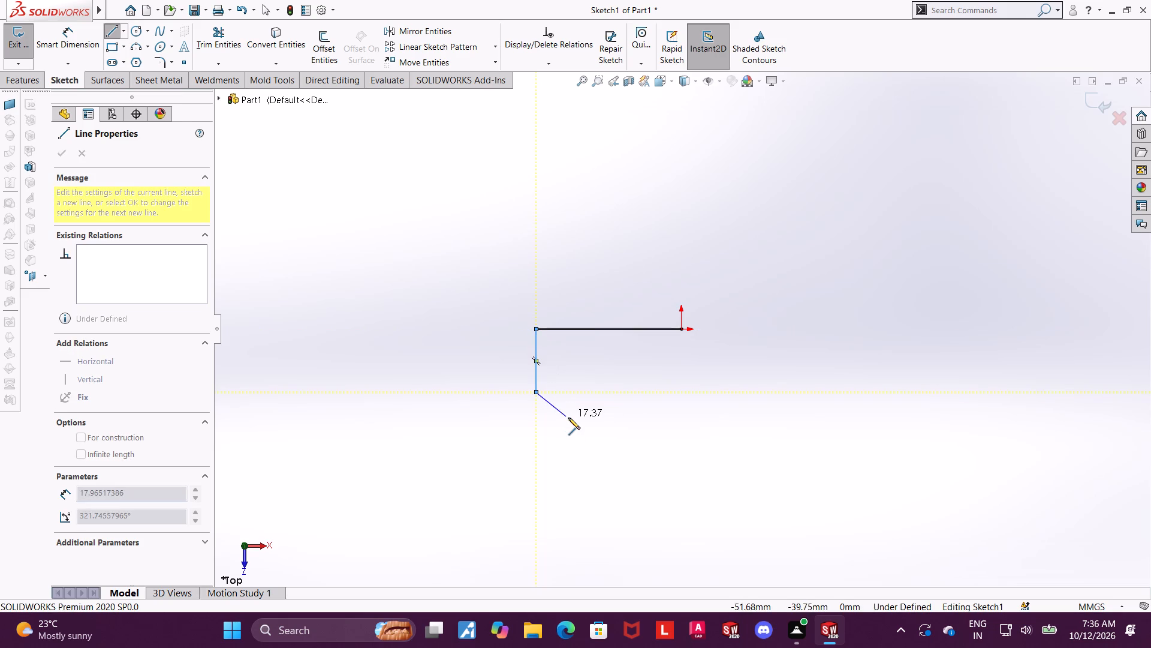
click(568, 418)
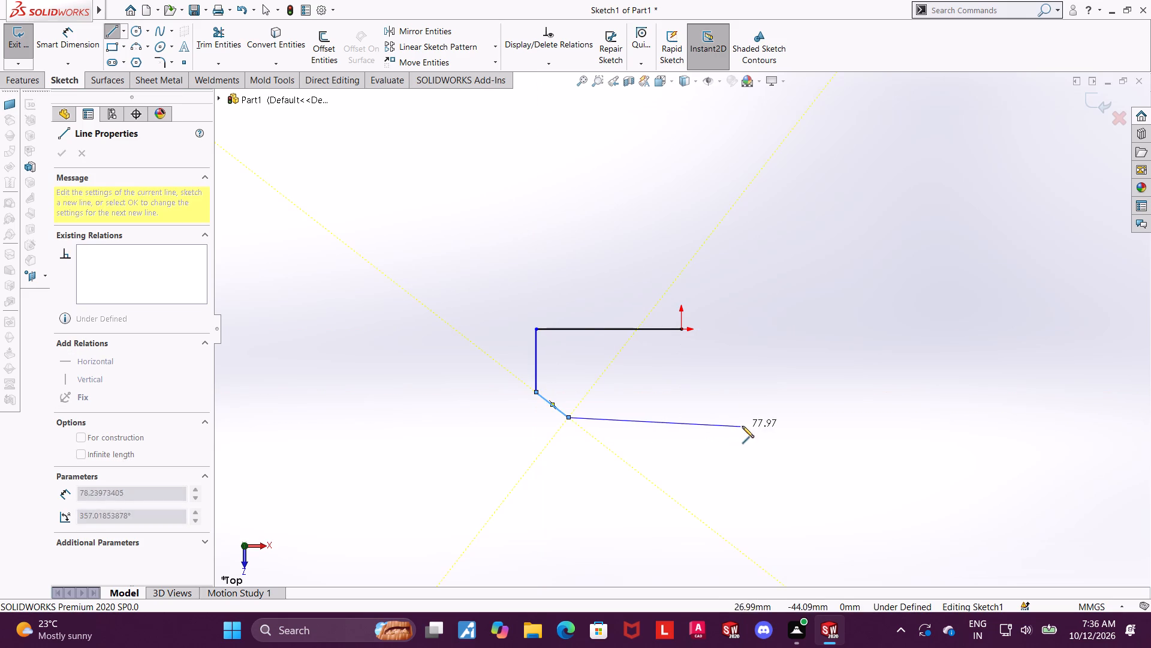
click(796, 417)
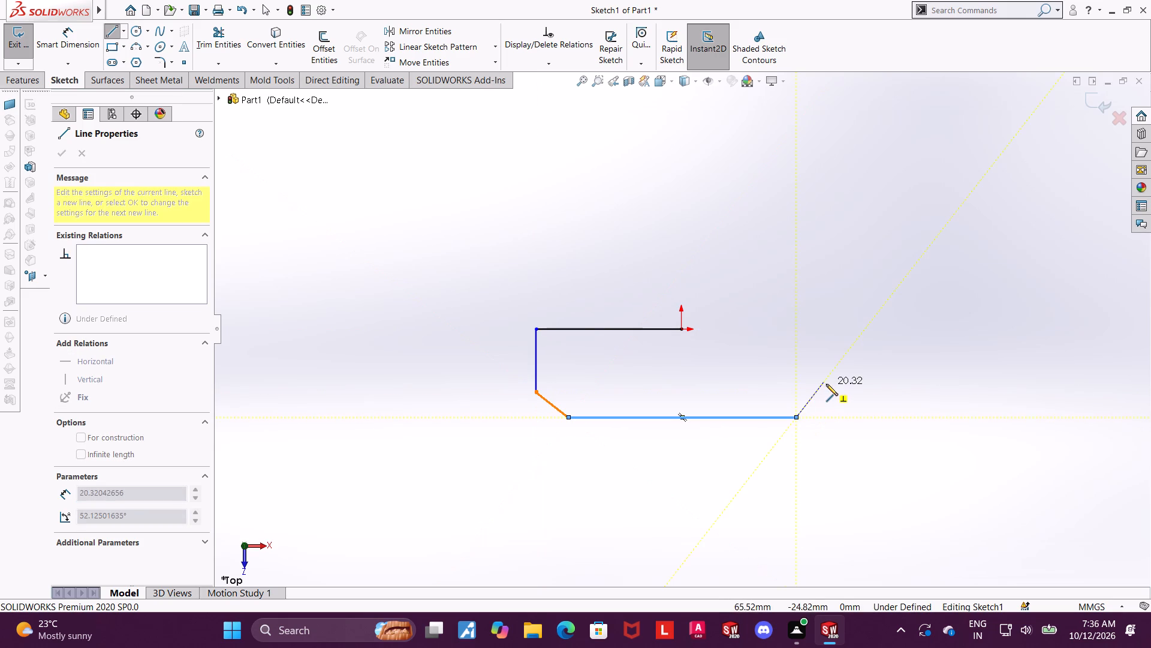
click(819, 395)
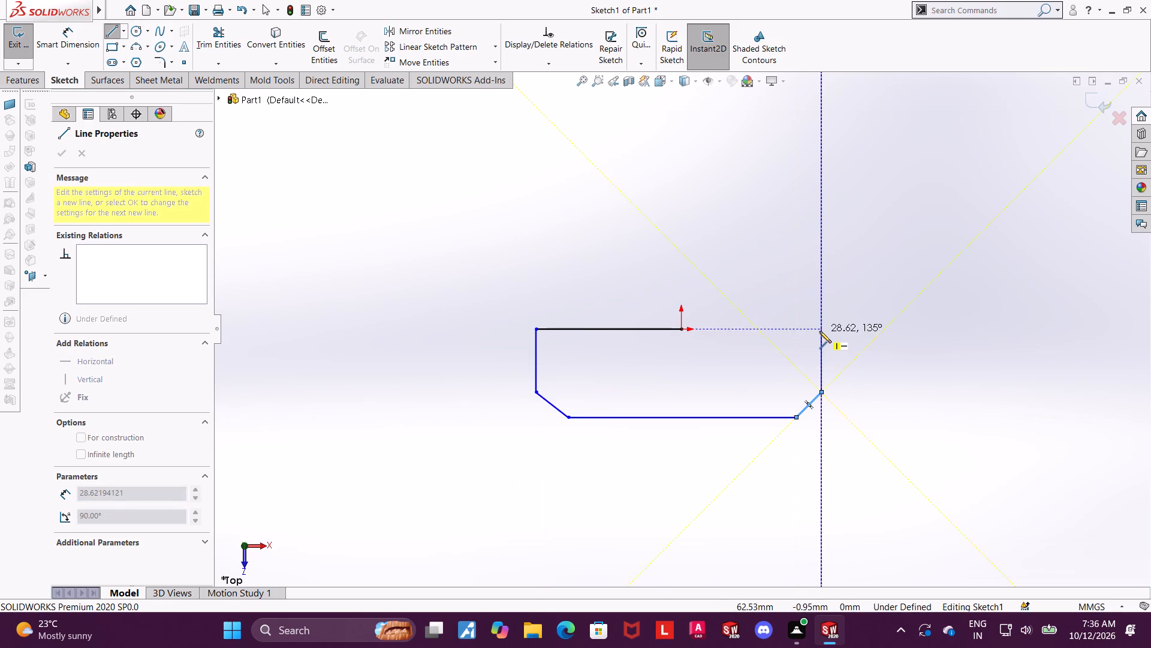
click(819, 331)
click(682, 327)
key(Escape)
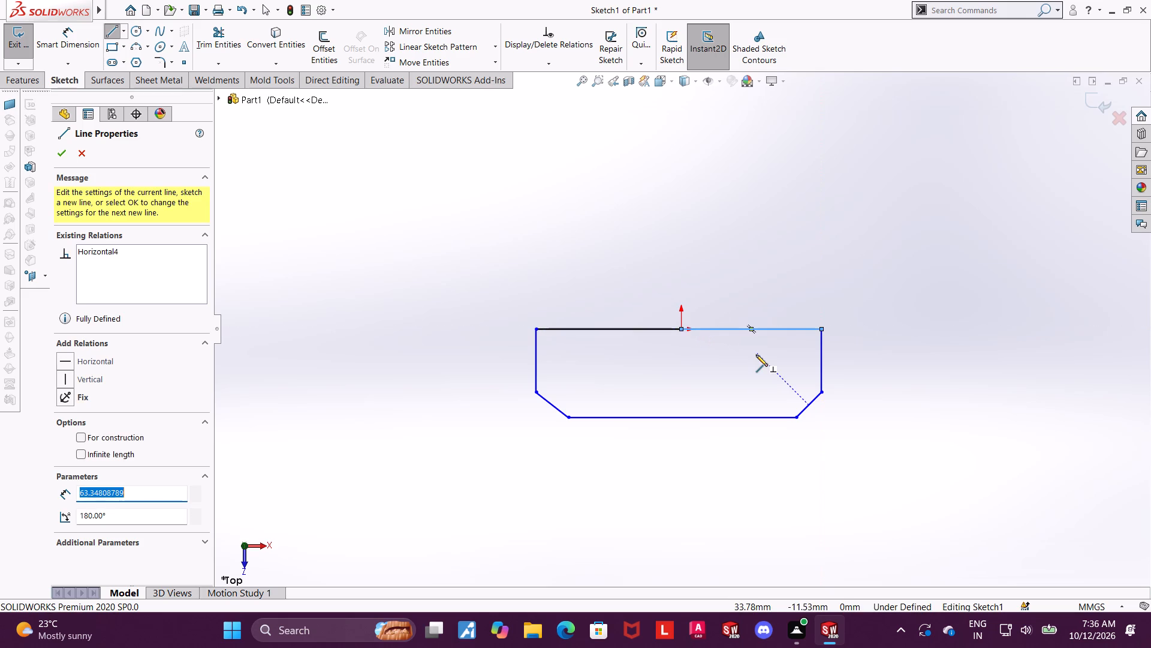
key(Escape)
key(Escape)
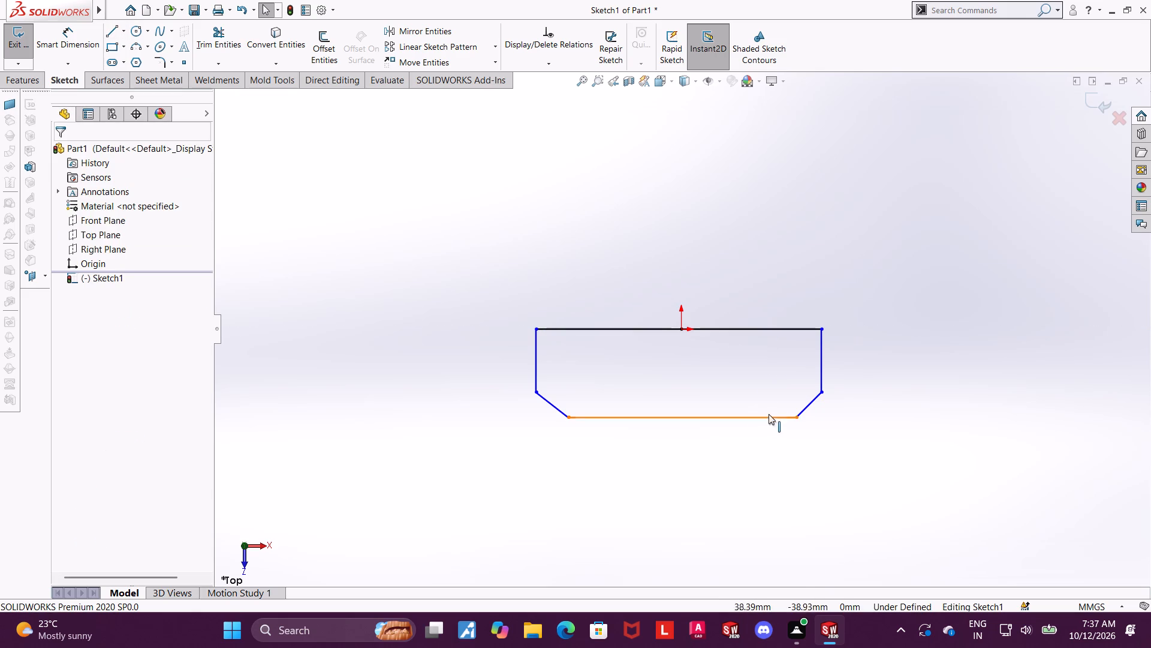
Add an Equal relation between the two slanted corner lines of the outline.
click(805, 404)
ctrl+click(809, 408)
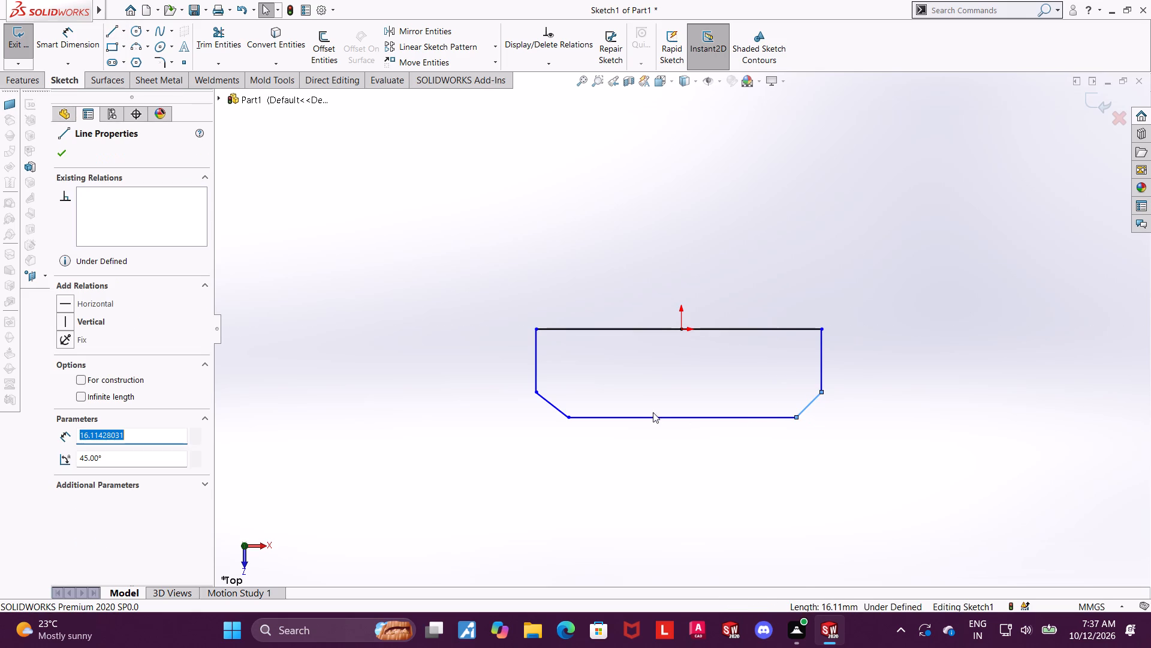
ctrl+click(561, 409)
click(62, 455)
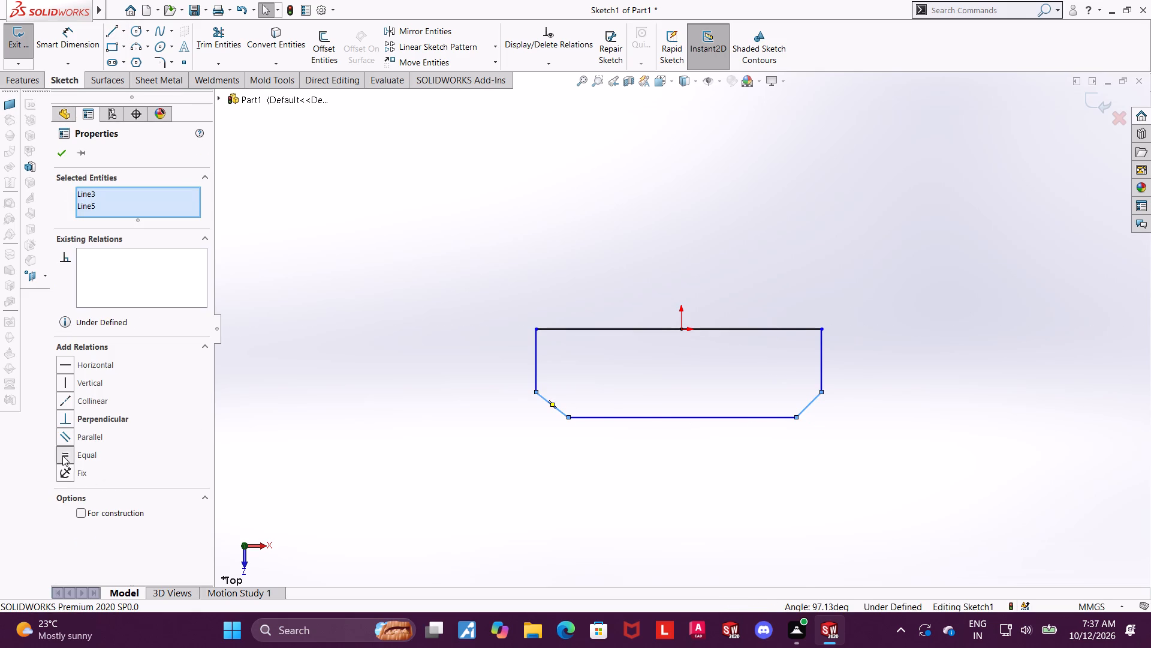
key(Escape)
key(Escape)
Dimension the distance between the outline's top and bottom edges as 40 mm.
click(74, 42)
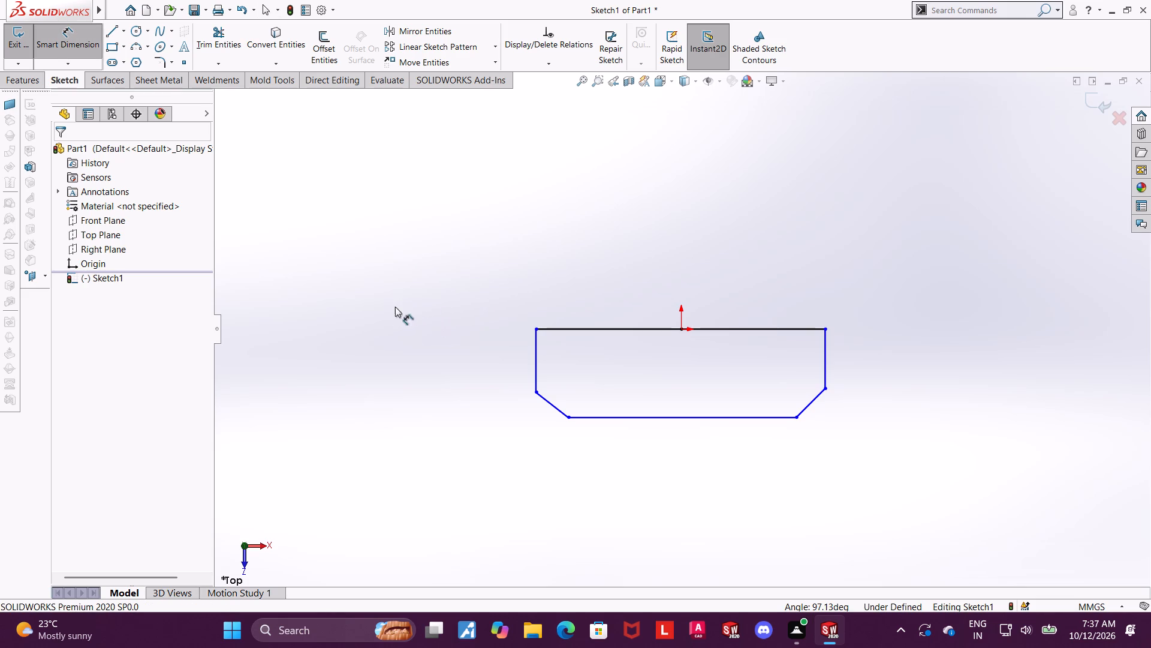
click(536, 357)
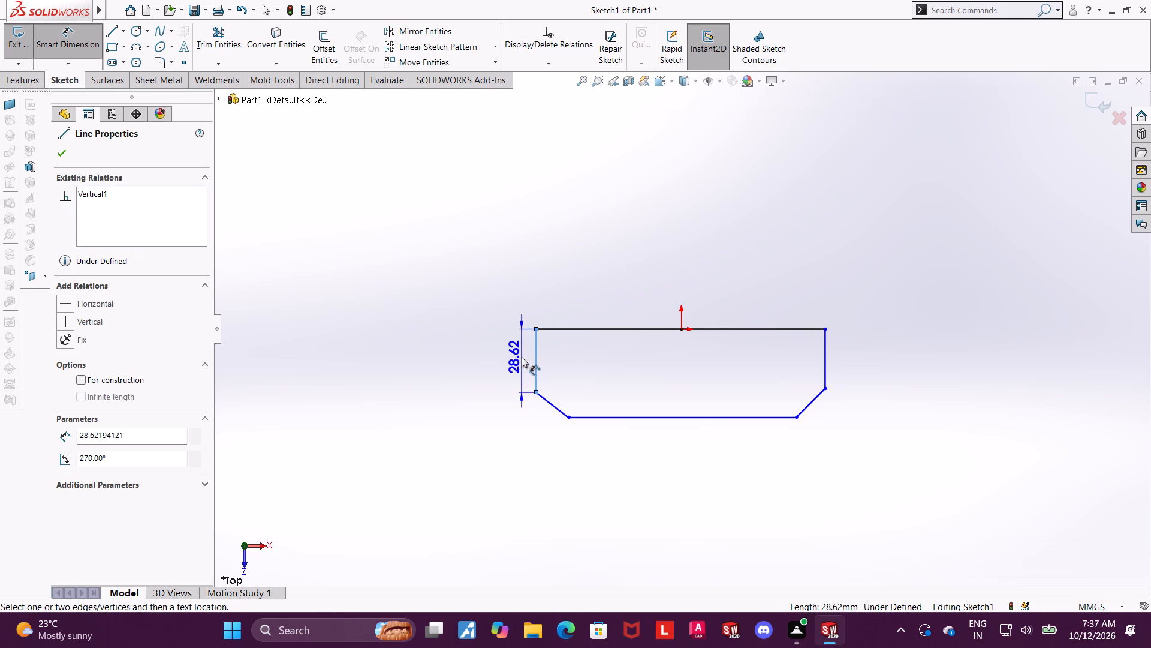
key(Escape)
click(551, 331)
click(579, 420)
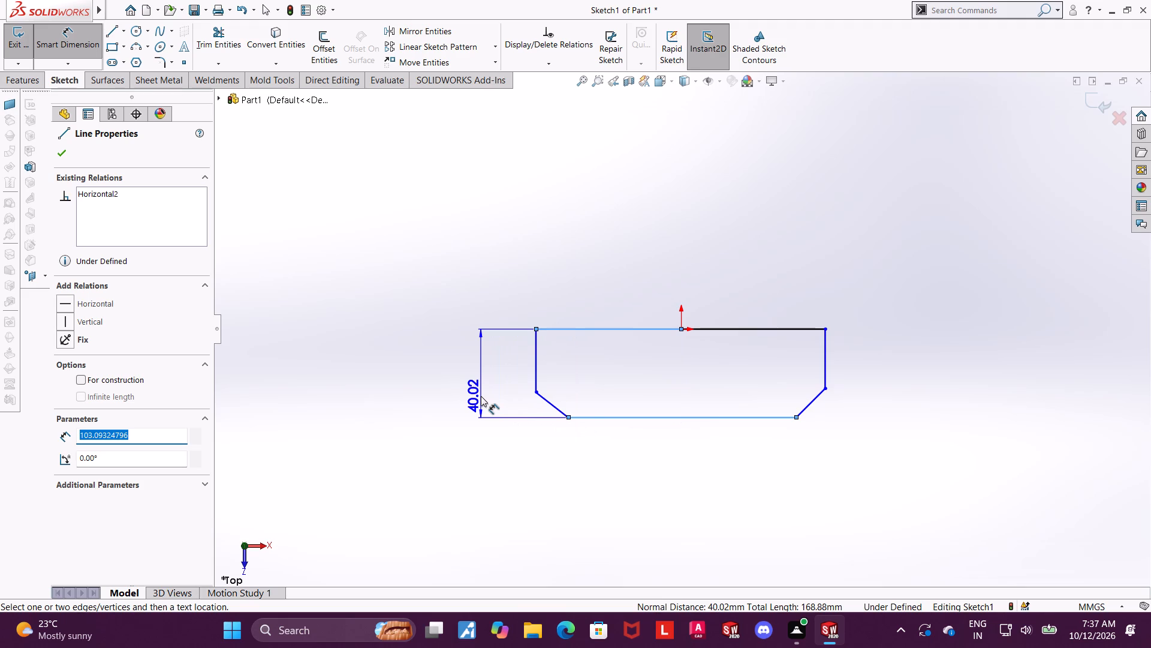
click(481, 396)
text(40)
key(Return)
key(Escape)
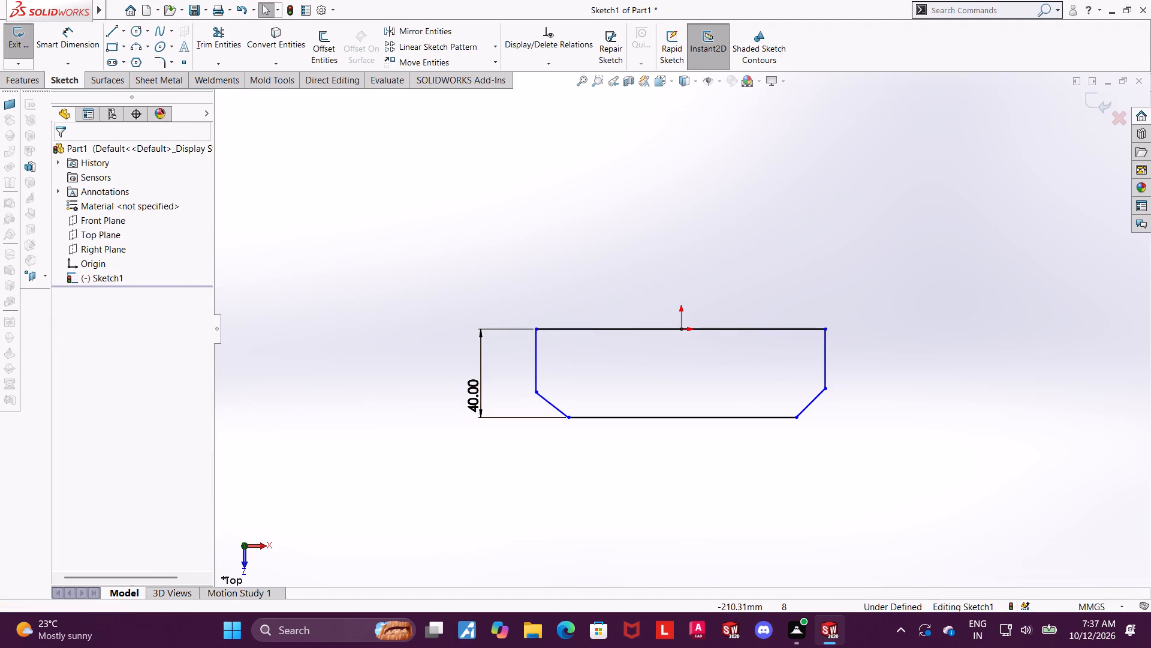
Dimension the vertical distance between the endpoints of the lower-left slanted line as 10 mm.
click(62, 45)
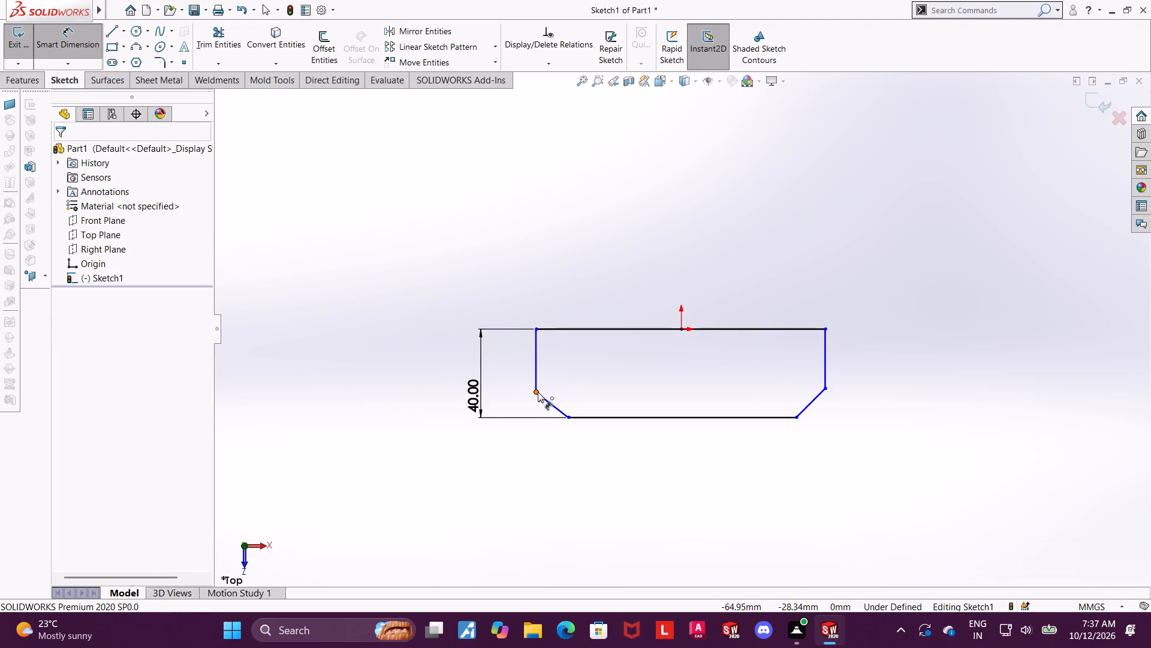
click(538, 392)
click(568, 420)
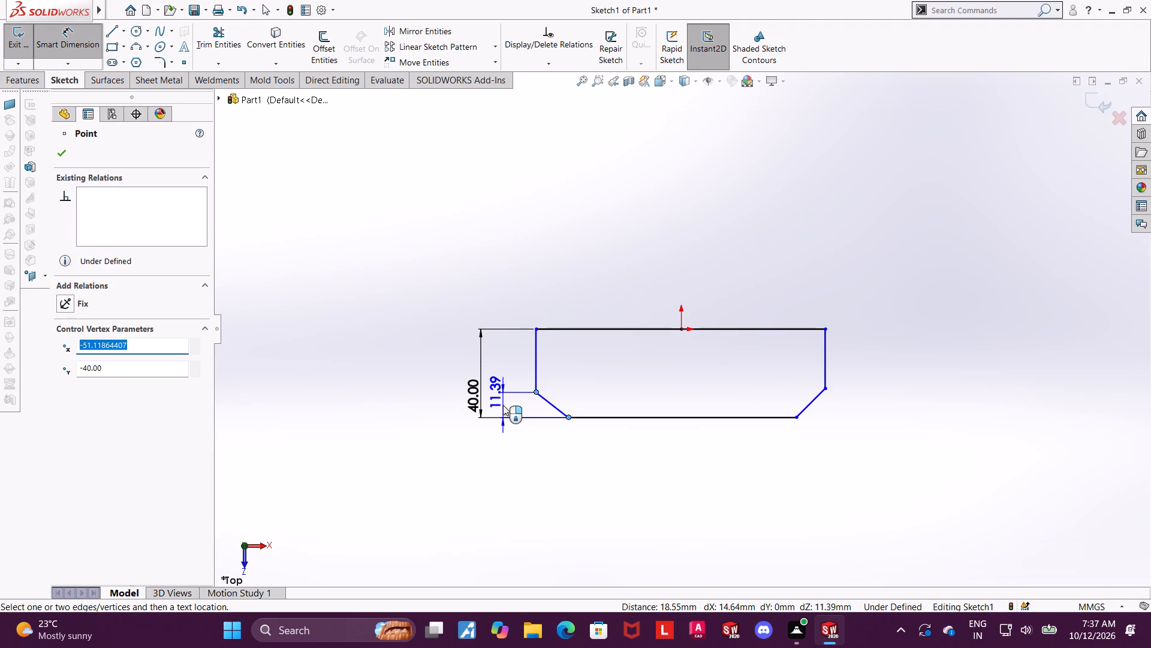
click(503, 405)
text(10)
key(Return)
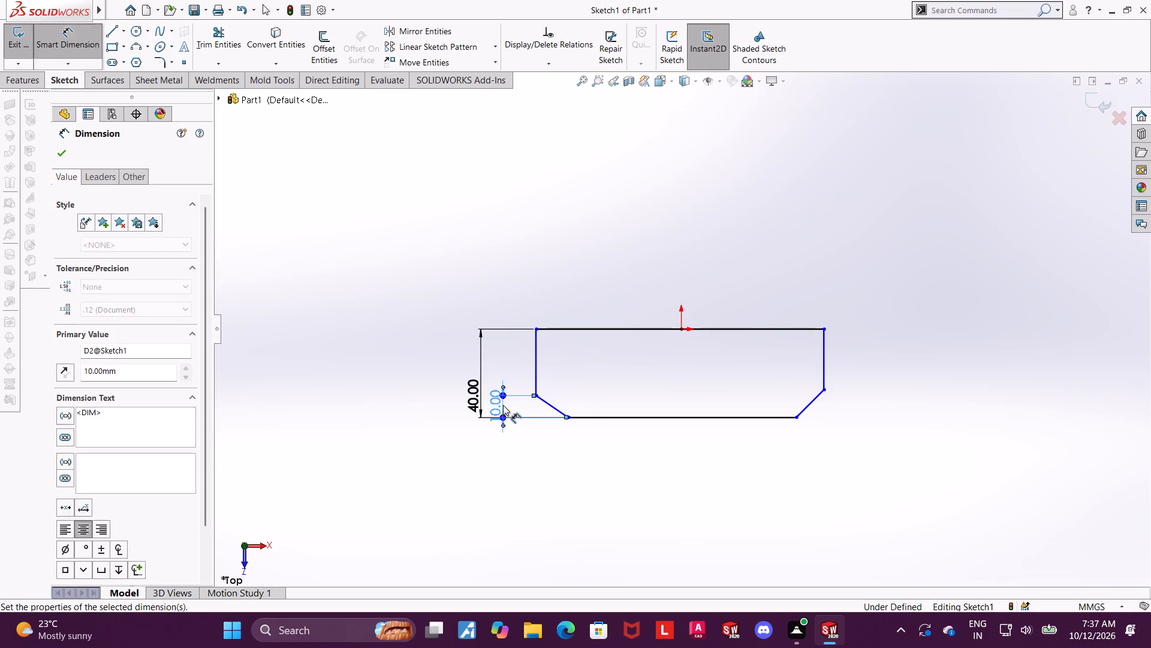
key(Escape)
key(Escape)
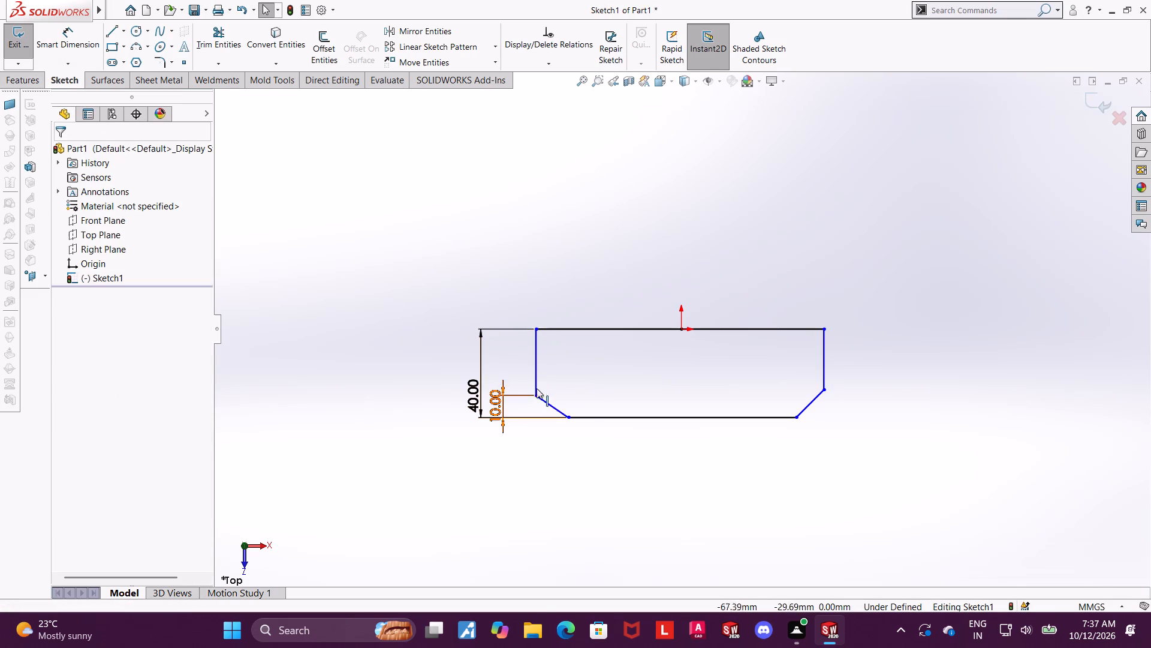
Dimension the horizontal distance between the endpoints of the lower-left slanted line as 10 mm.
click(87, 33)
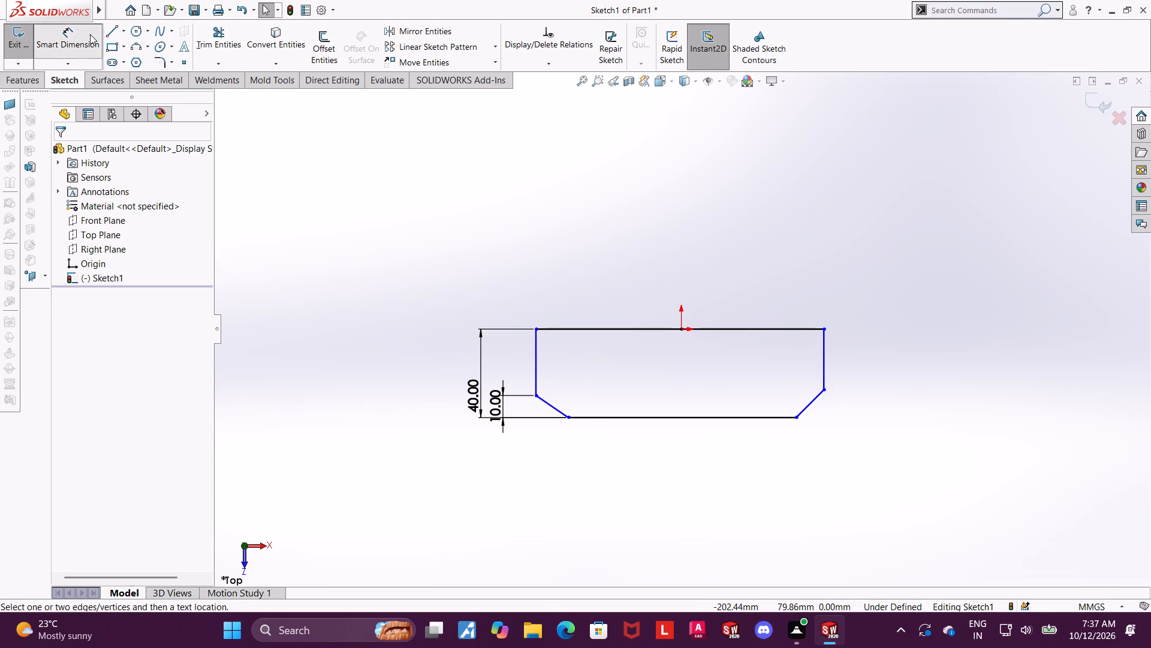
click(538, 394)
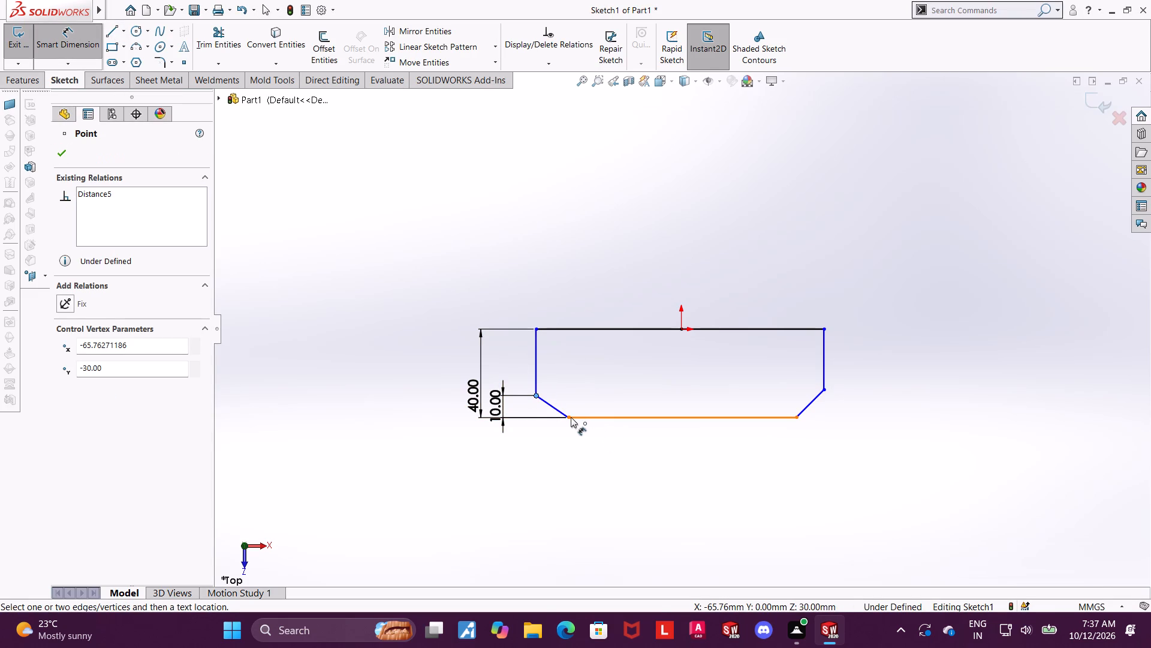
click(568, 417)
click(555, 475)
key(1)
key(0)
key(Return)
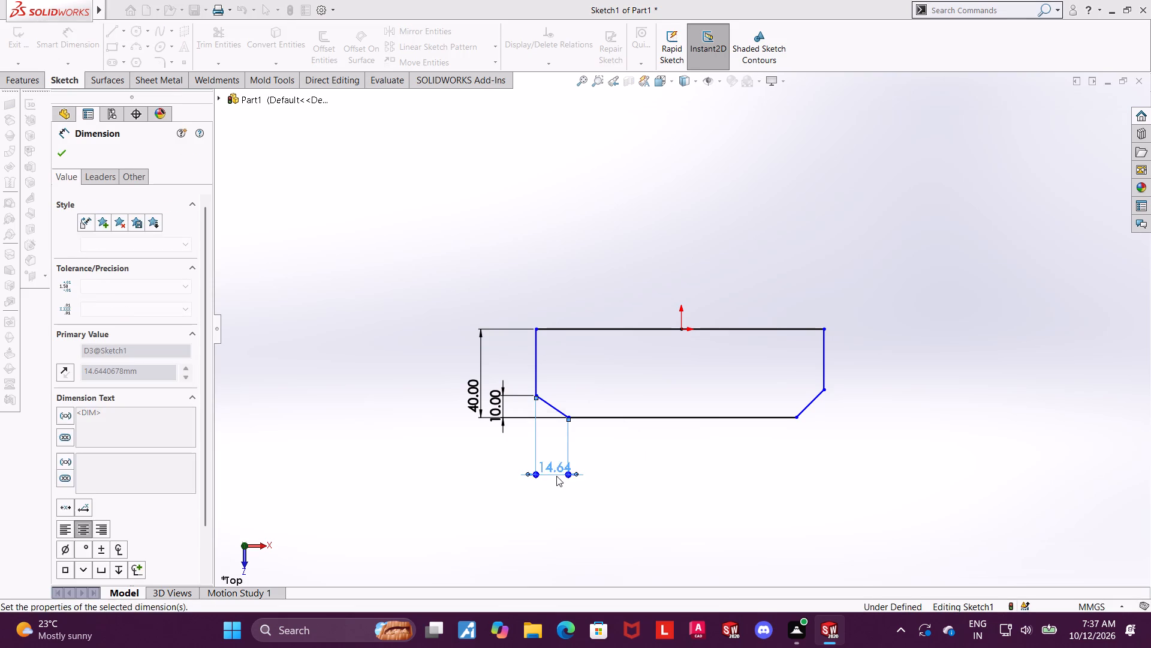
key(Escape)
key(Escape)
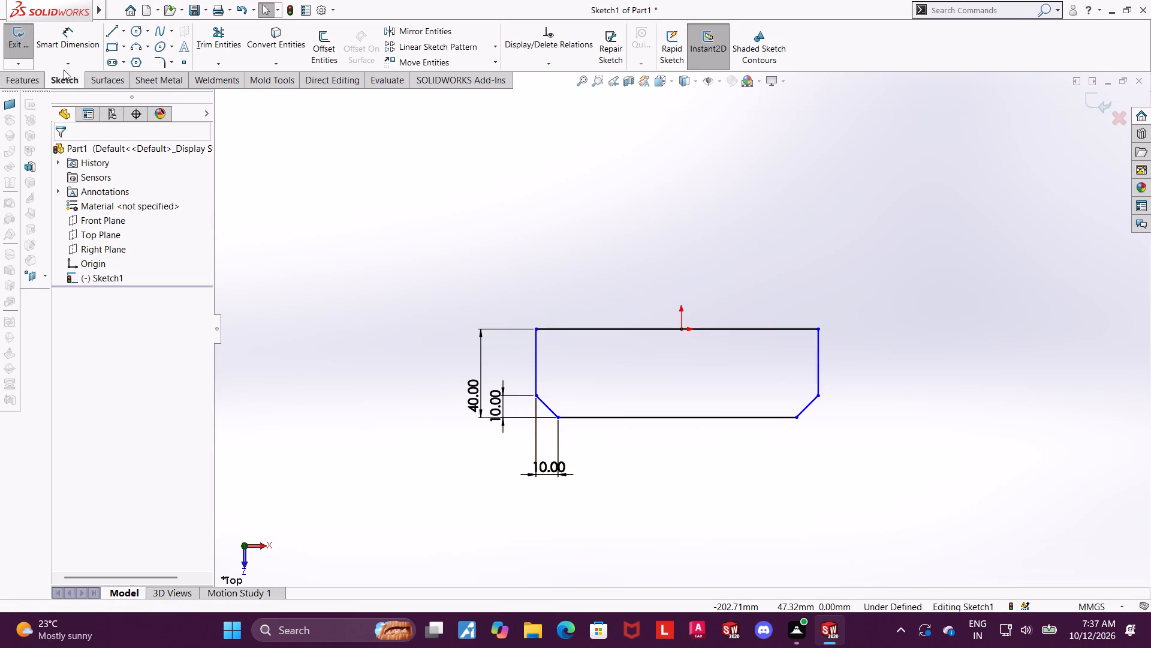
Dimension the outline's overall width between its two vertical side lines as 70 mm.
click(72, 51)
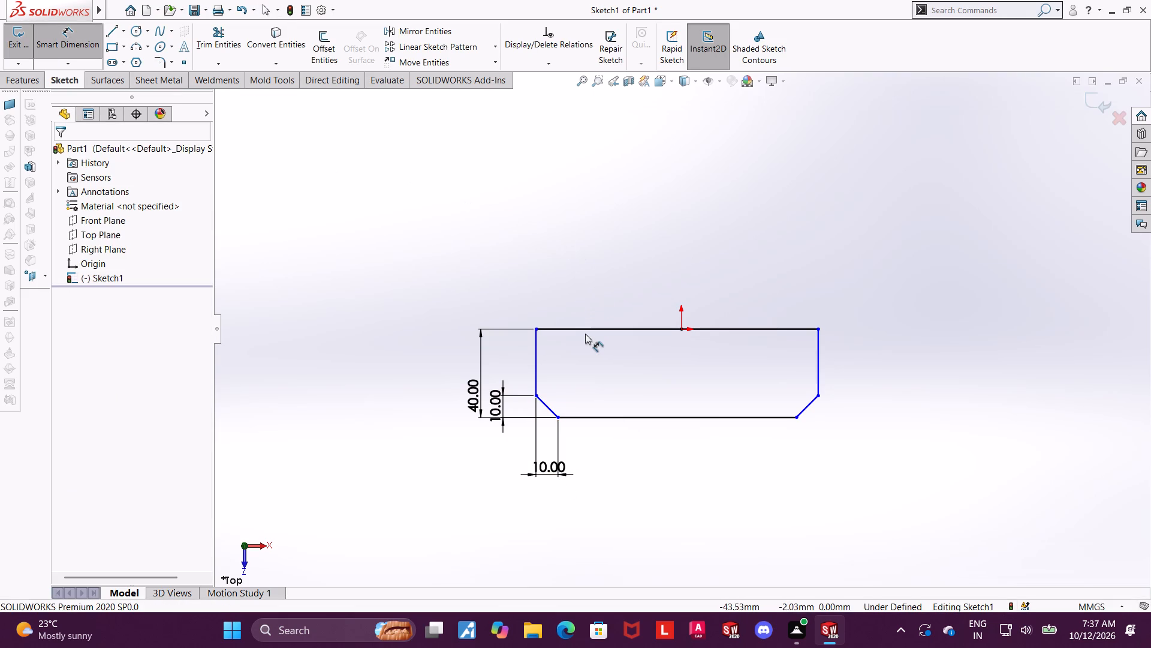
click(587, 333)
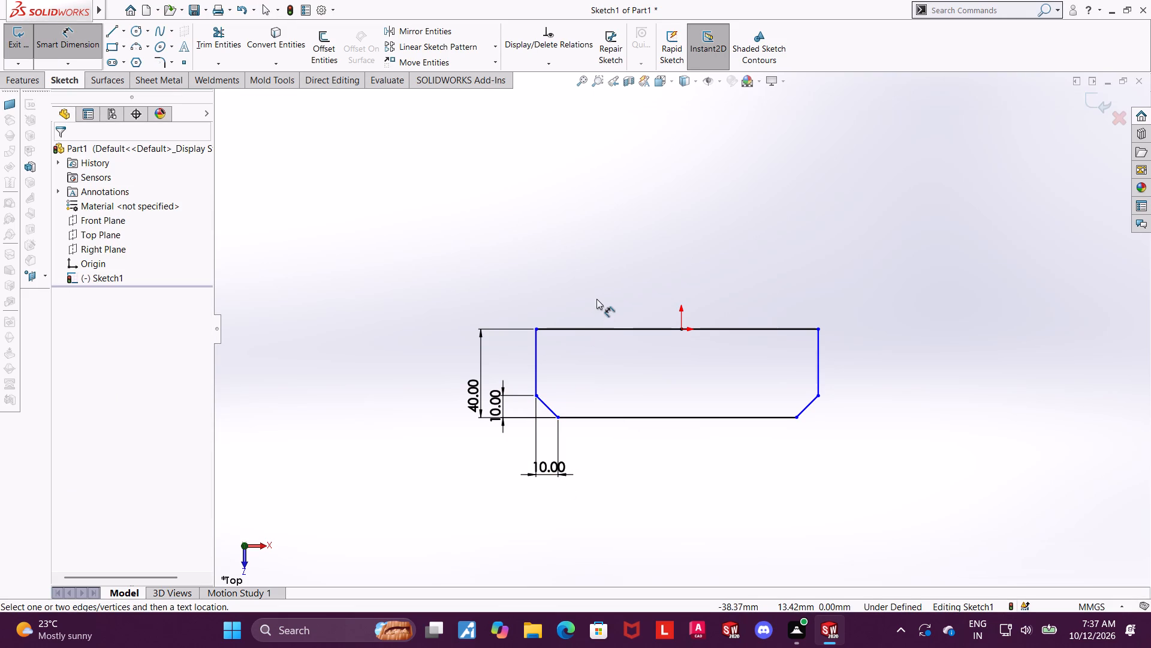
click(604, 329)
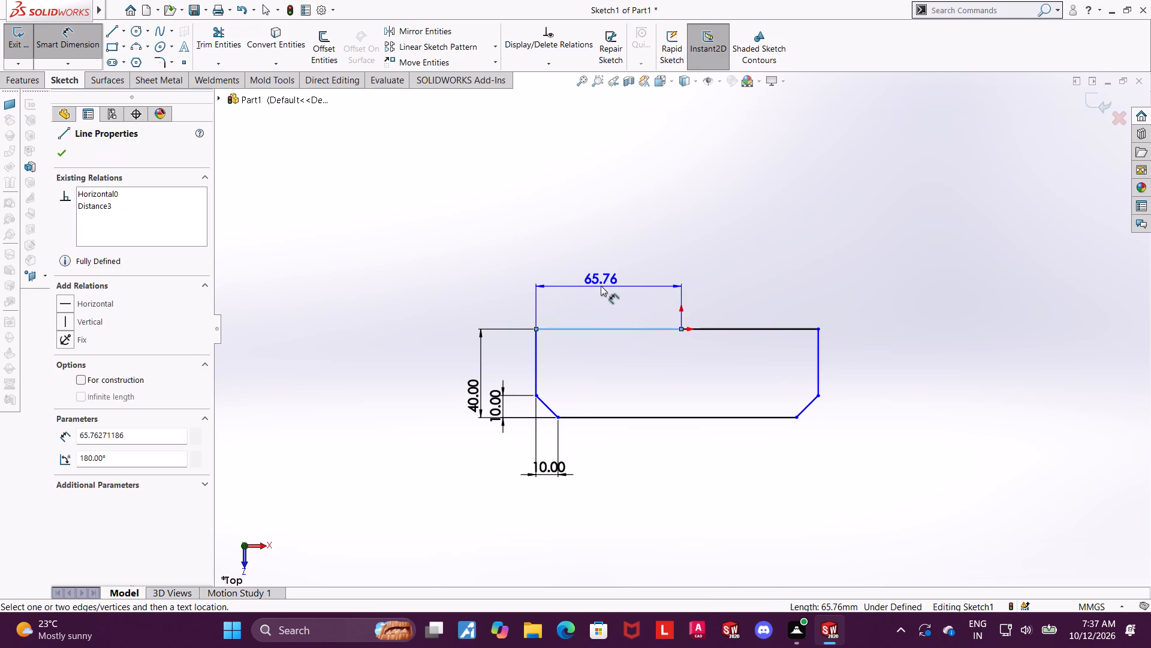
key(Escape)
click(532, 351)
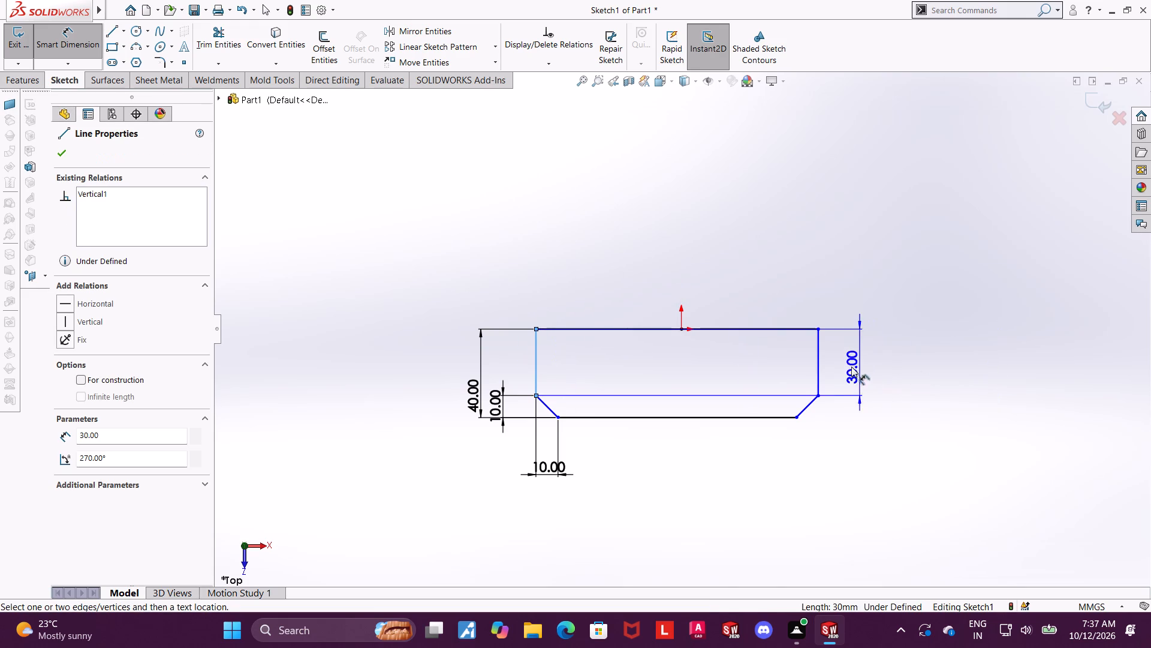
click(818, 364)
click(745, 253)
text(70)
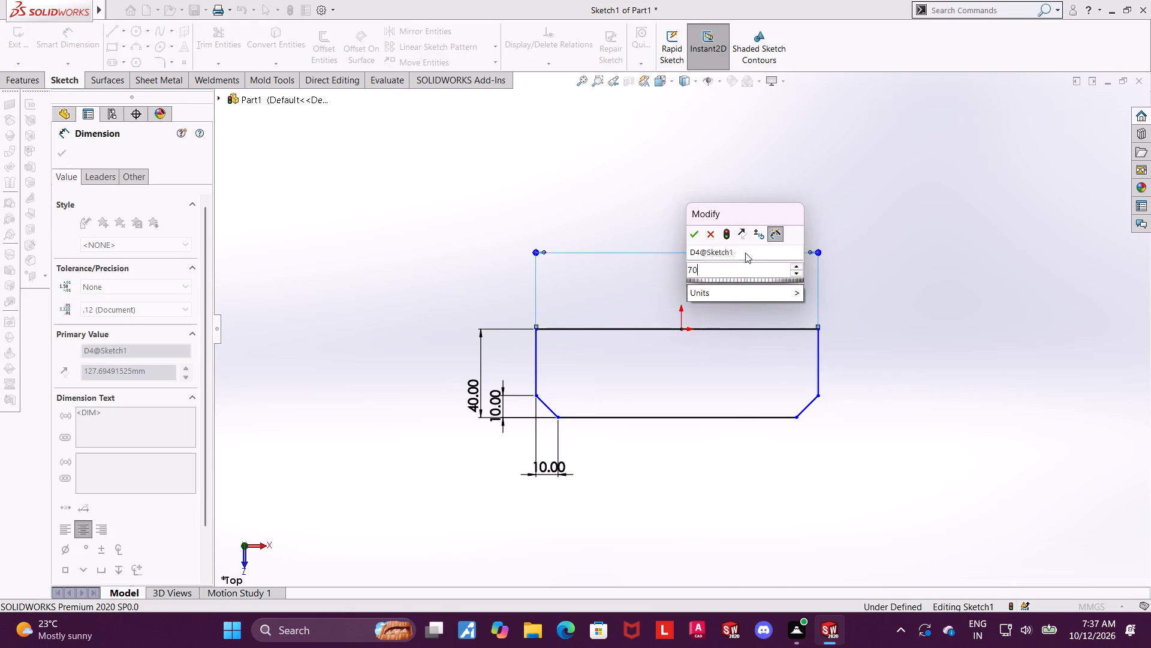
key(Return)
key(Escape)
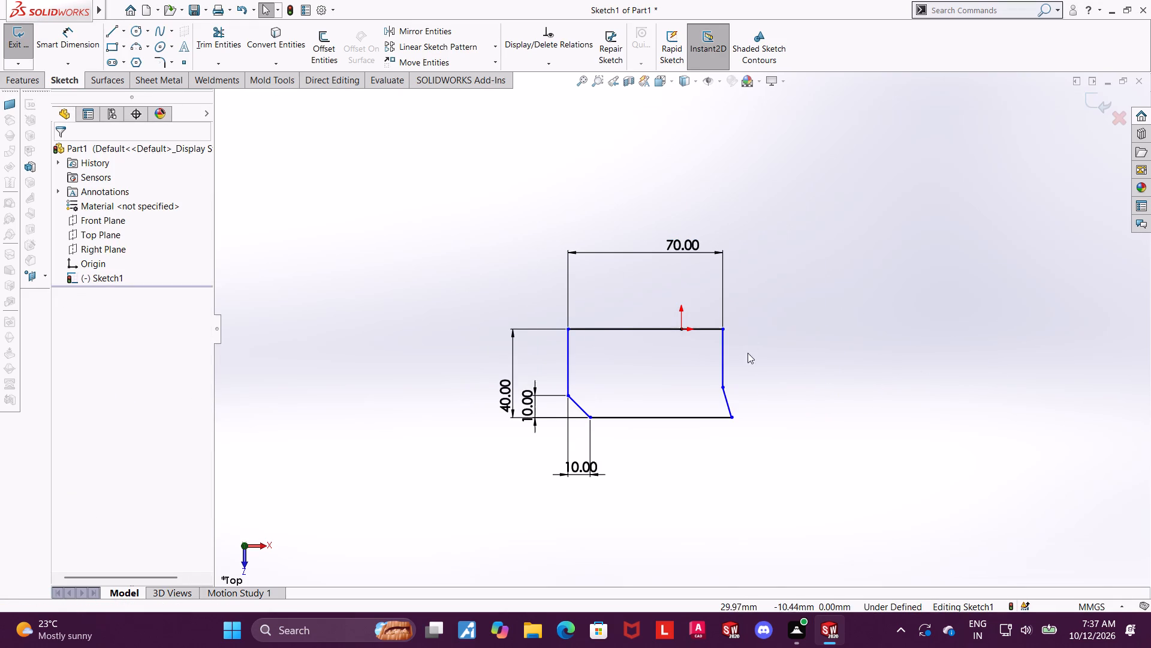
Add an Equal relation between the two top edge segments on either side of the origin.
click(753, 386)
click(697, 332)
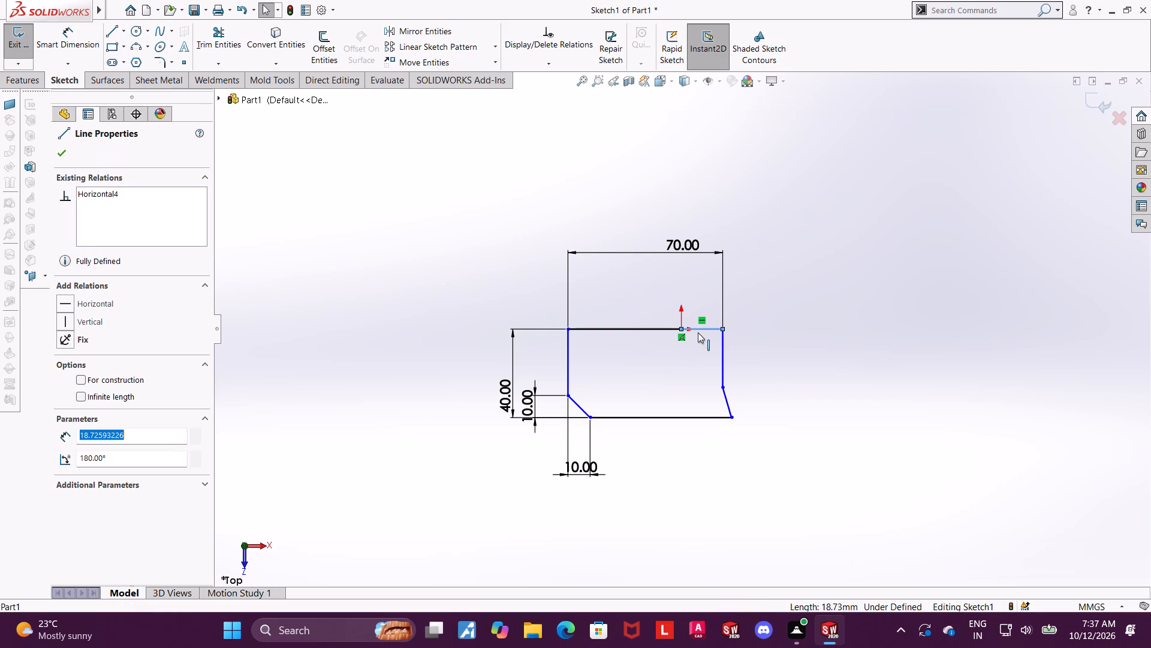
ctrl+click(661, 331)
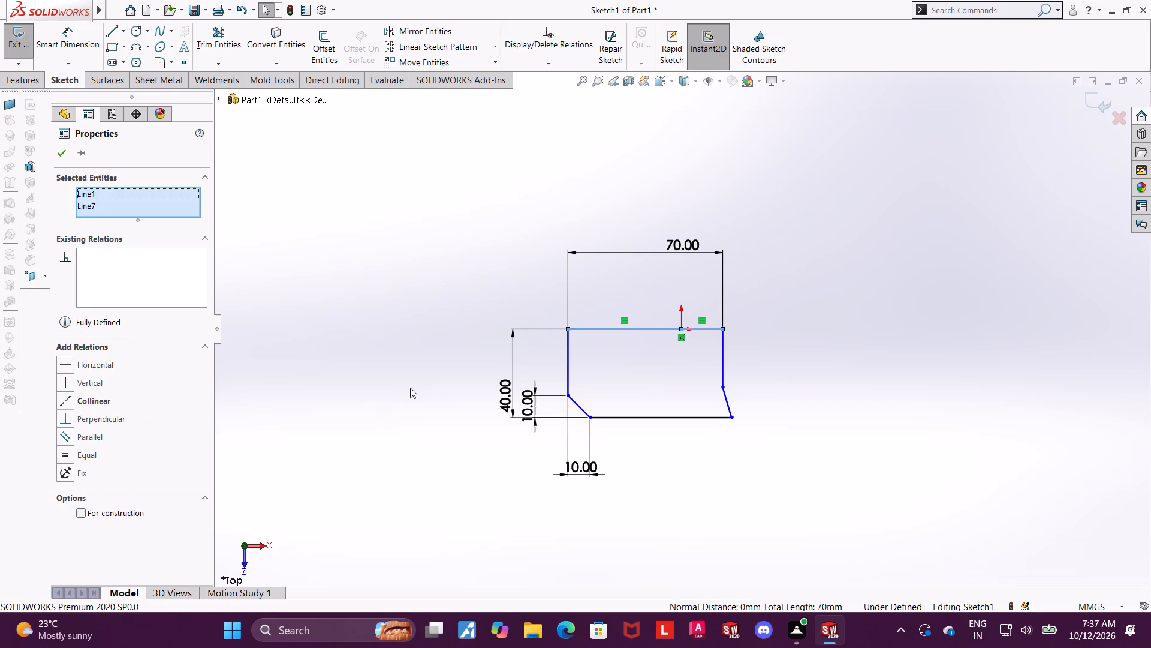
click(70, 452)
key(Escape)
key(Escape)
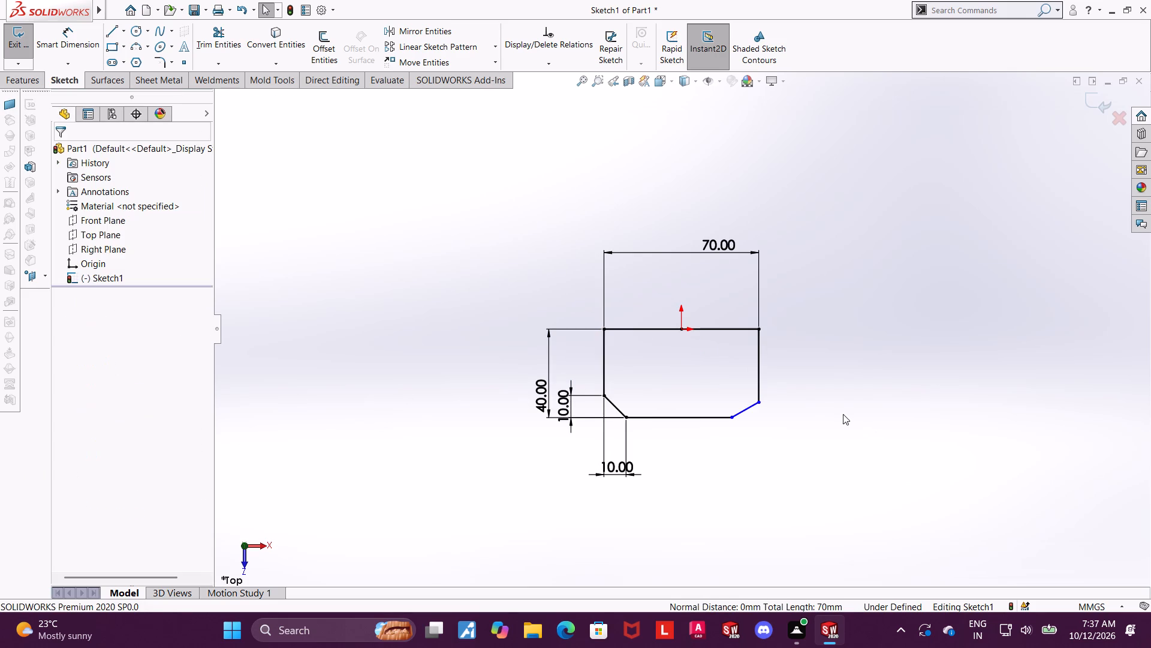
Add a Horizontal relation between the upper endpoints of the two slanted corner lines.
scroll(763, 388, down, 1)
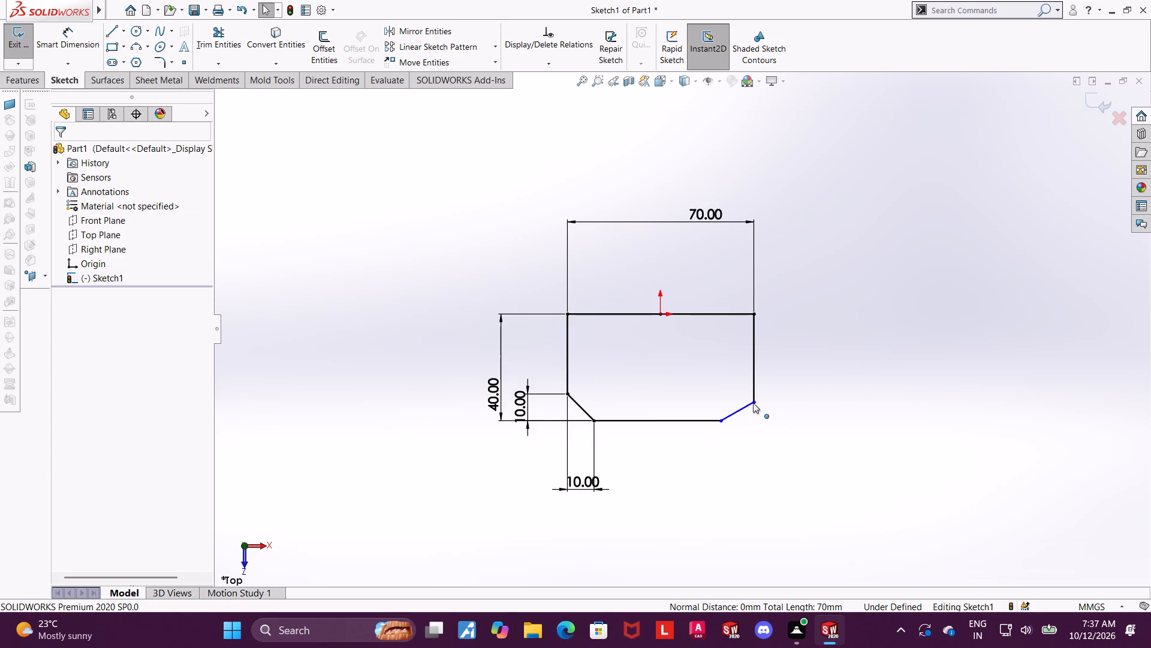
click(753, 403)
ctrl+click(568, 394)
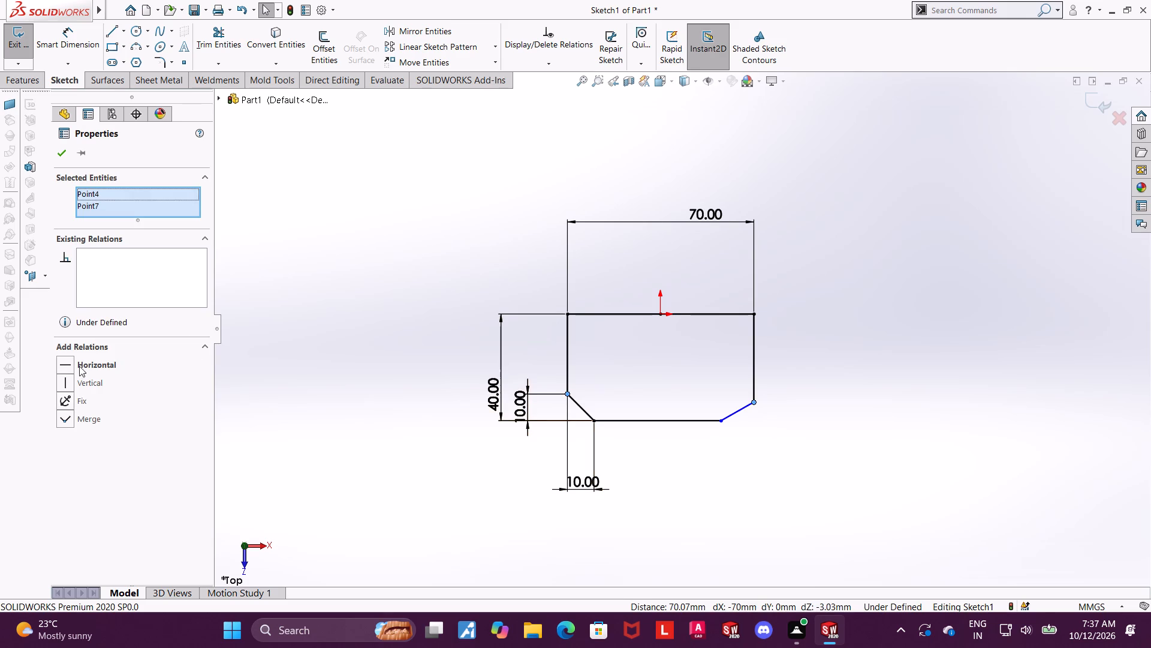
click(71, 362)
key(Escape)
key(Escape)
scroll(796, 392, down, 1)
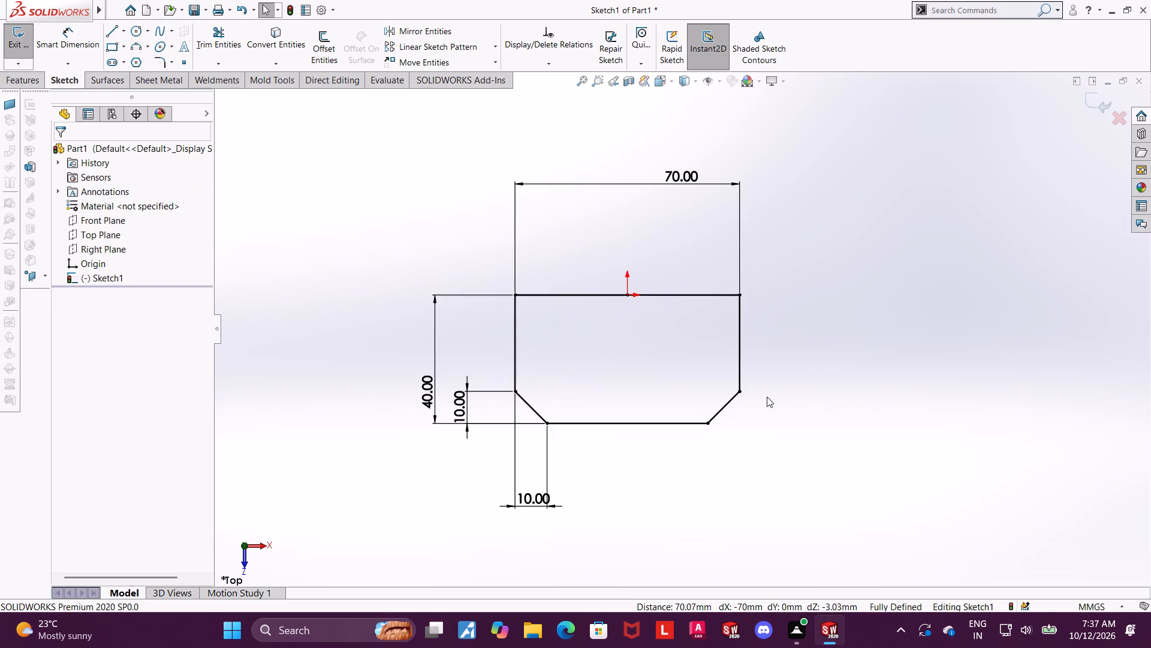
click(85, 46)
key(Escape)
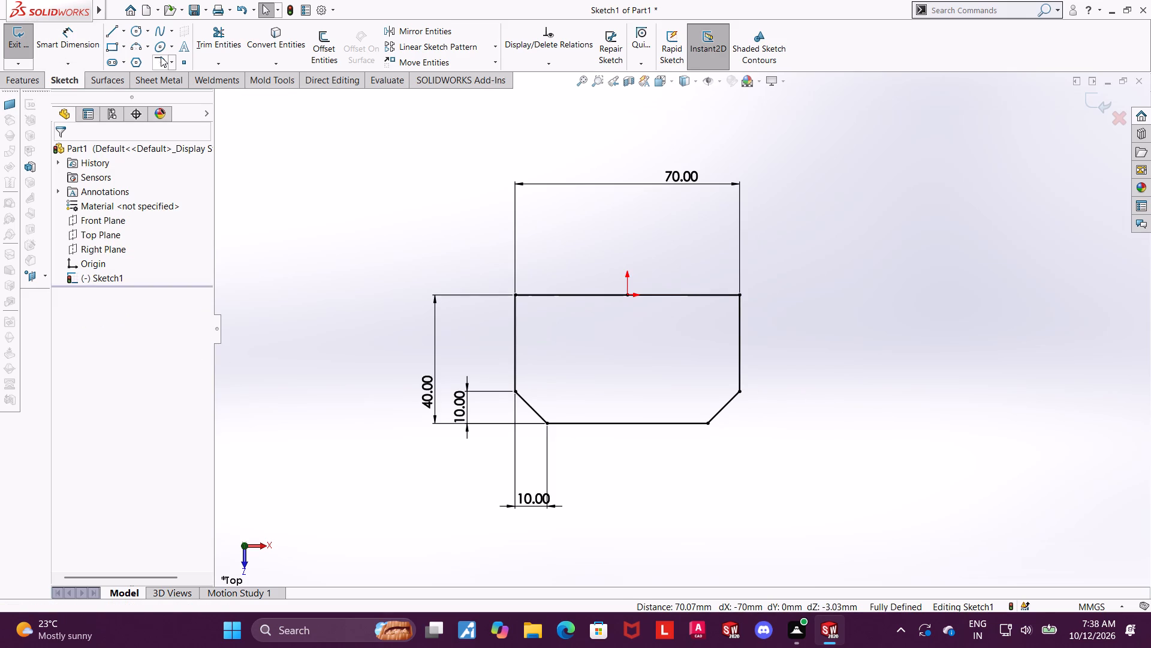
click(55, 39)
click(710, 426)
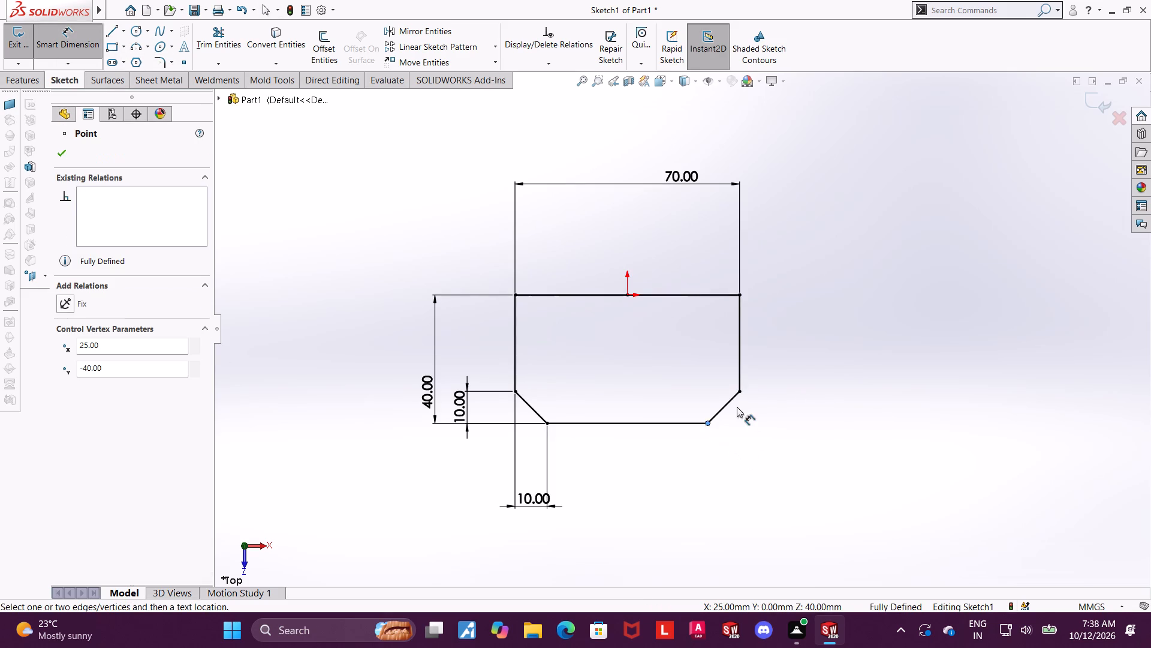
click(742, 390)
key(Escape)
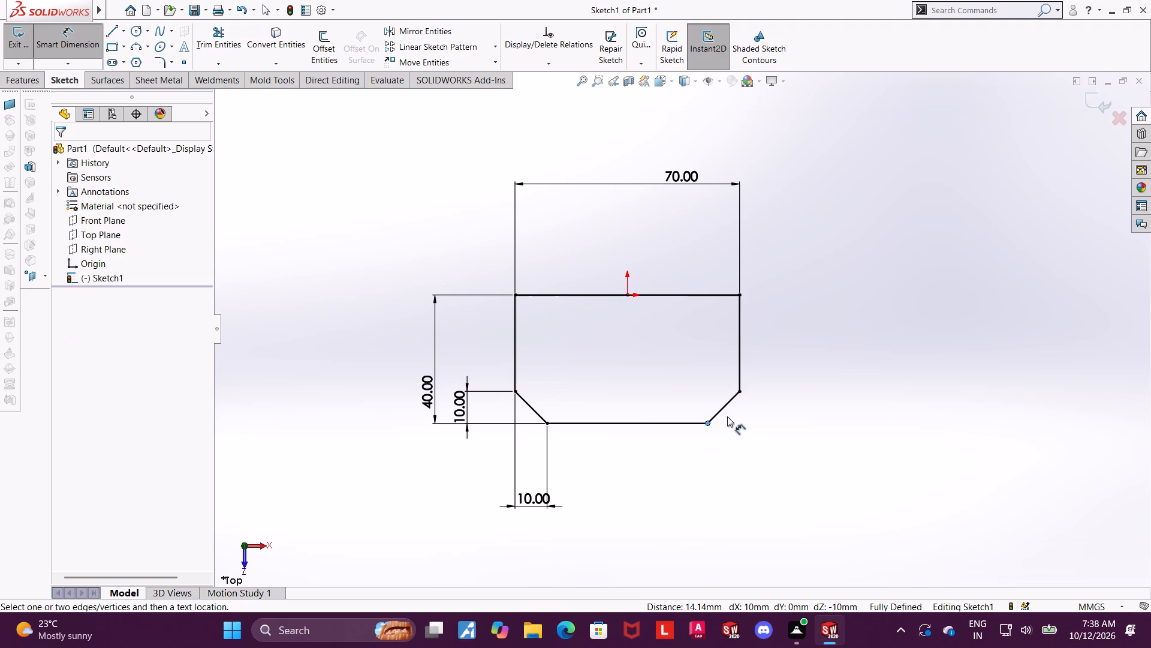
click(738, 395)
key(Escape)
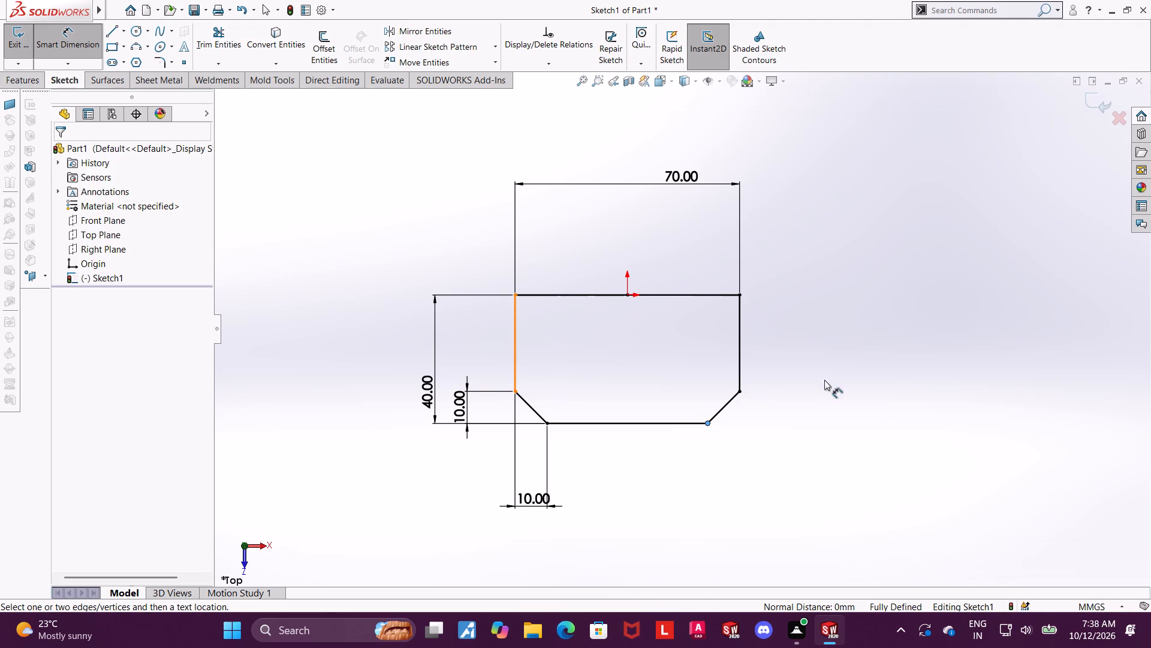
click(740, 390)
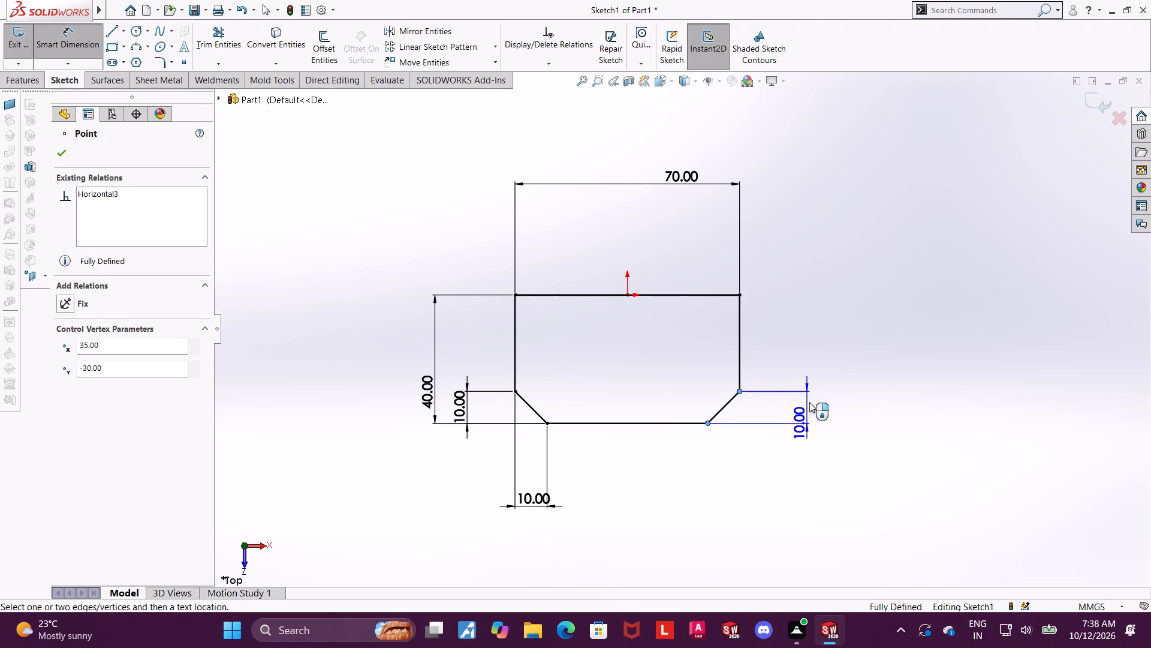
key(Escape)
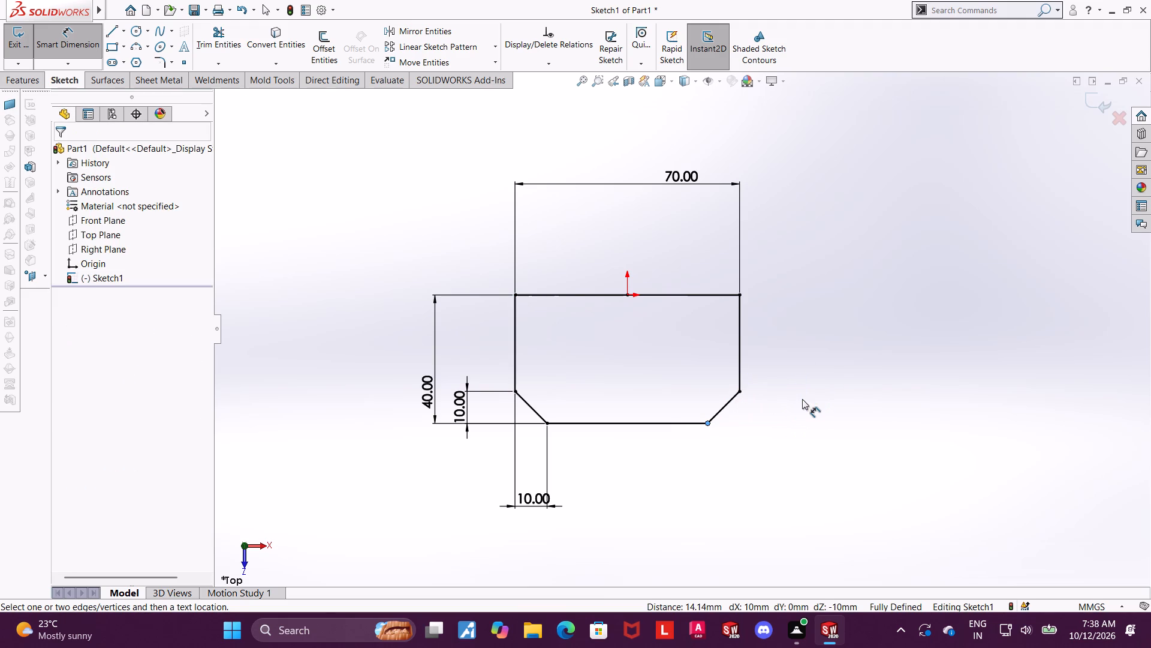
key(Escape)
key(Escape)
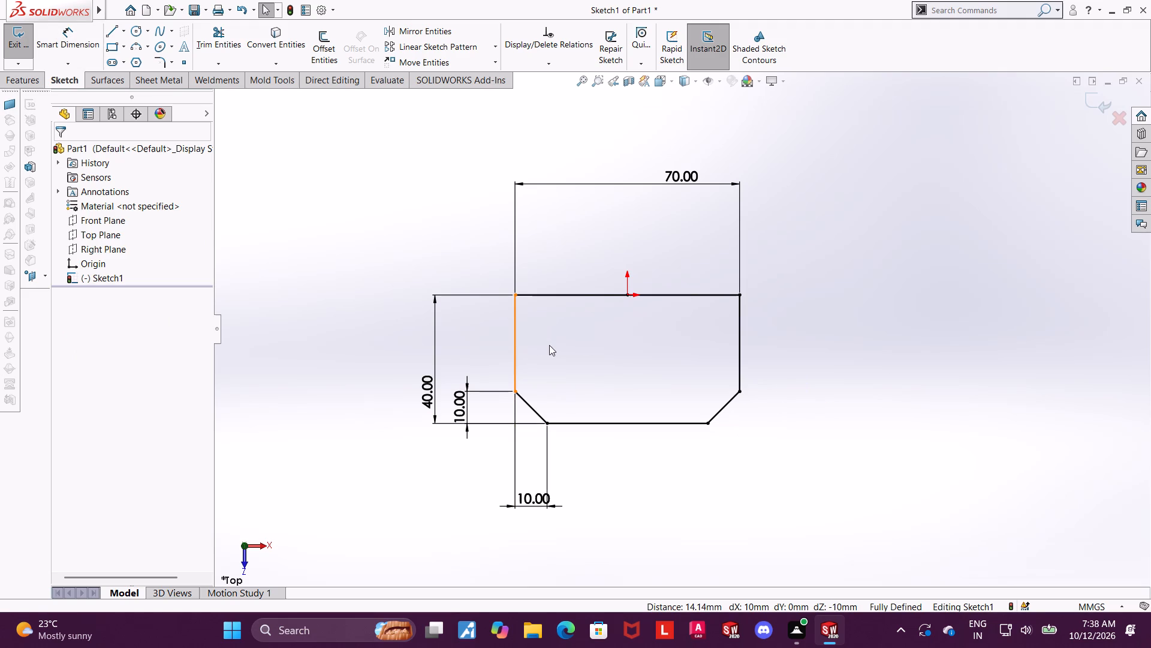
Exit the sketch and extrude the base profile as a Blind boss 12 mm deep.
scroll(631, 357, up, 1)
scroll(626, 293, down, 1)
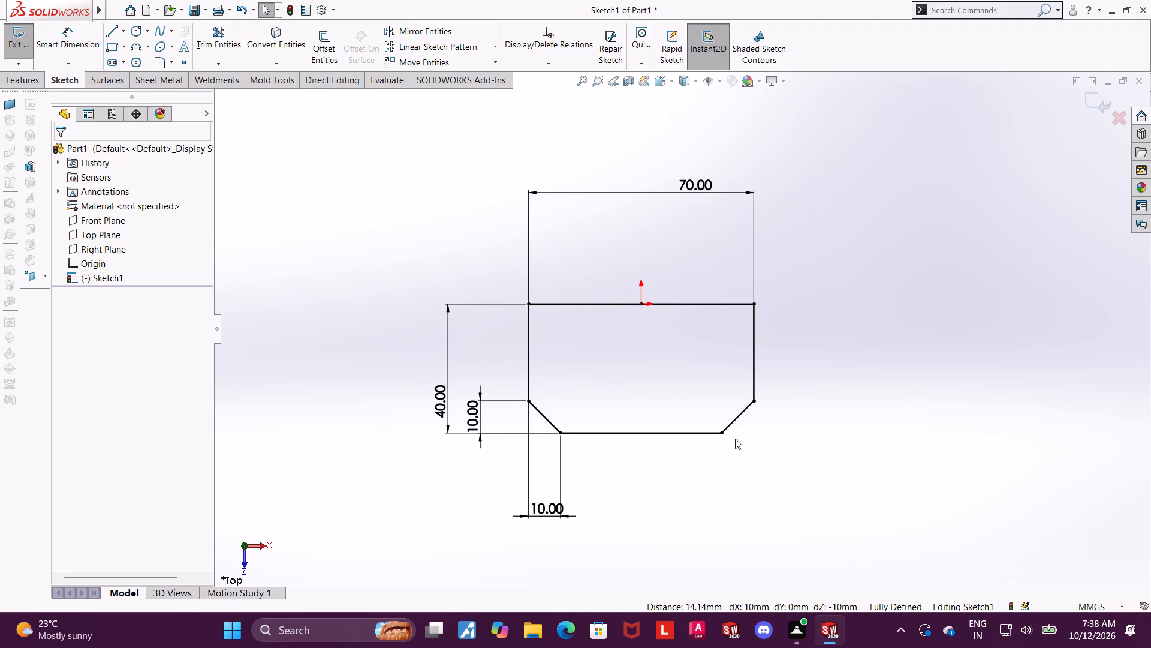
click(1092, 101)
middle_drag(916, 310, 920, 229)
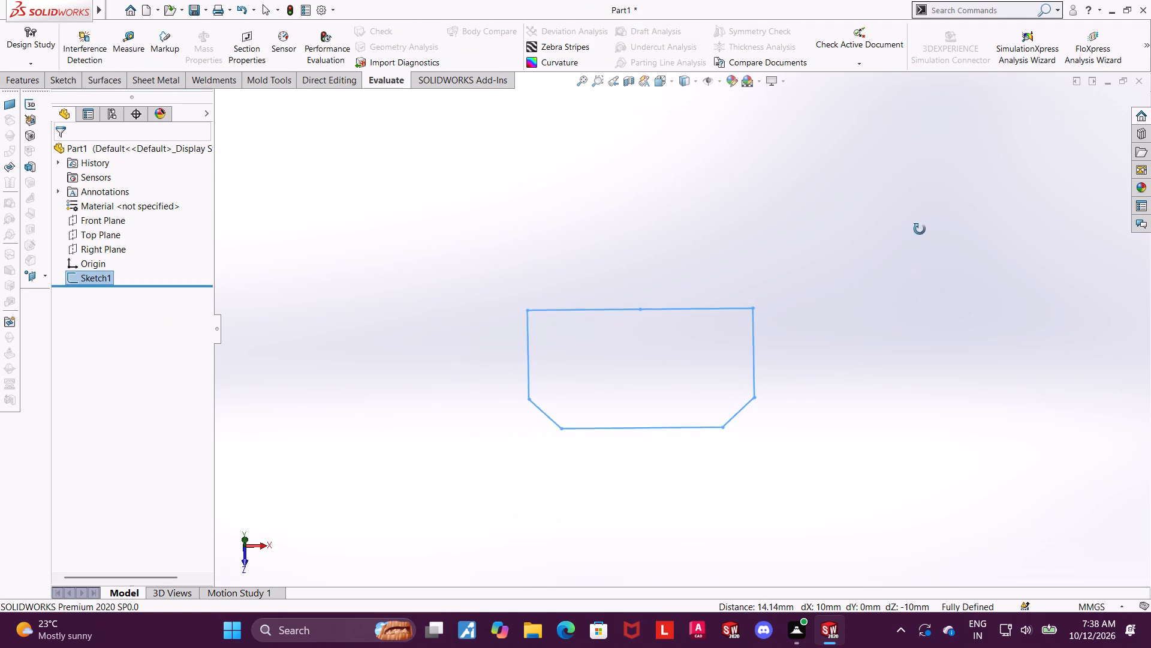
middle_drag(920, 229, 922, 214)
middle_drag(882, 411, 882, 347)
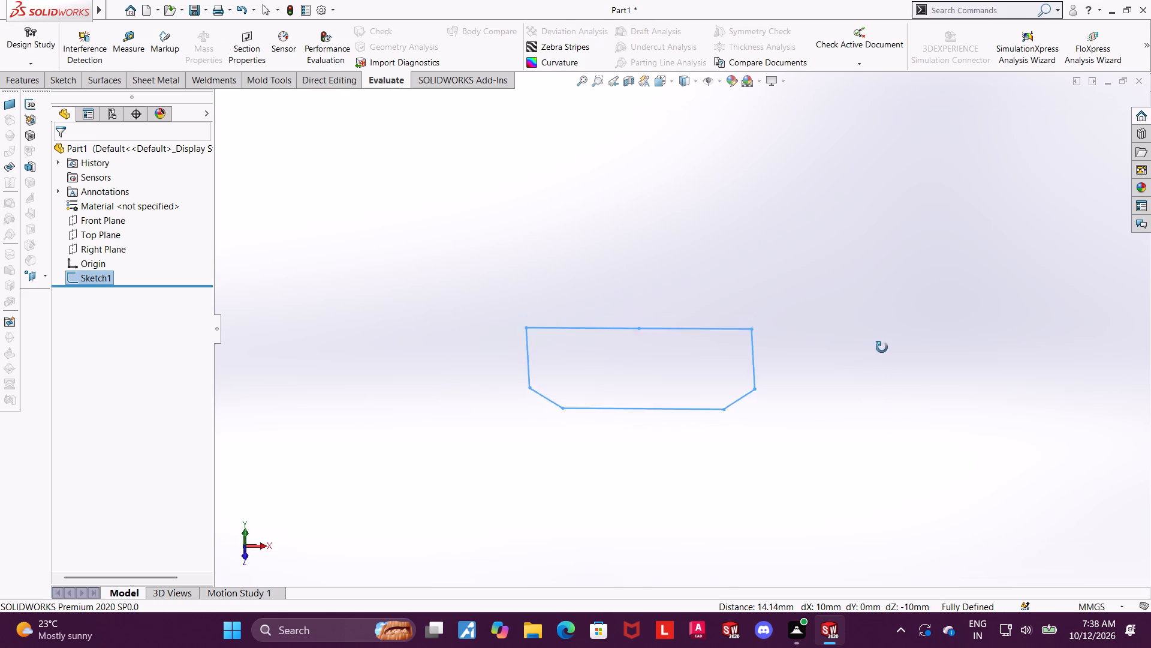
middle_drag(882, 347, 943, 277)
click(22, 85)
click(25, 43)
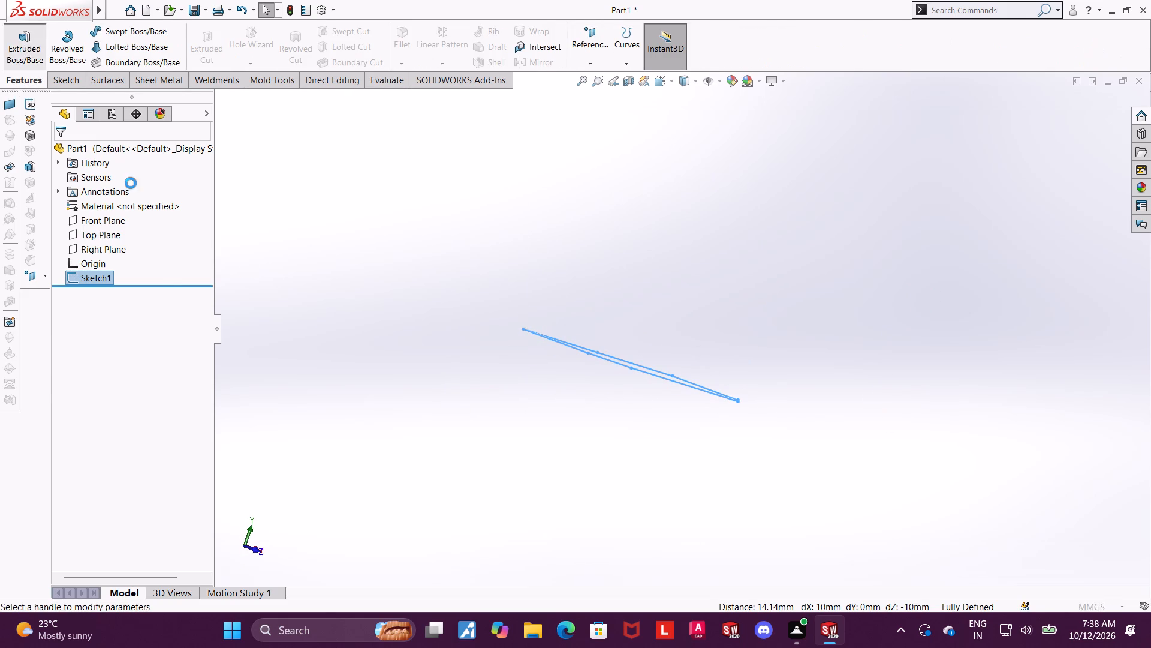
key(1)
key(2)
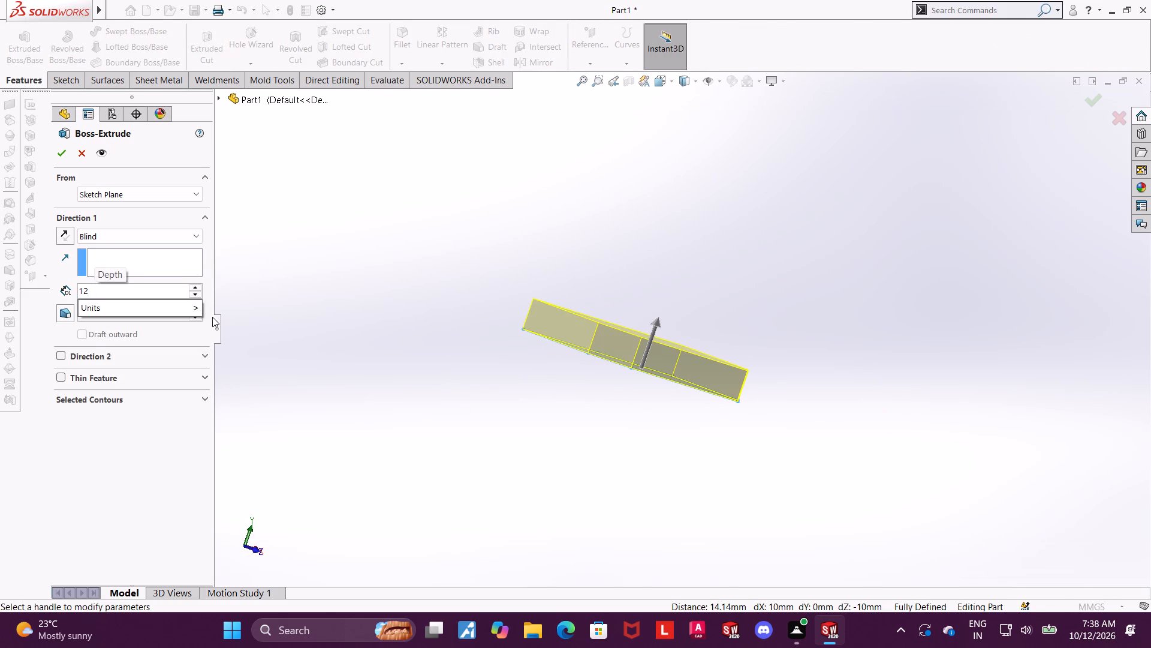
key(Return)
click(55, 153)
click(282, 305)
Open a new sketch on the block's top face and orient the view normal to it.
middle_drag(610, 273, 562, 352)
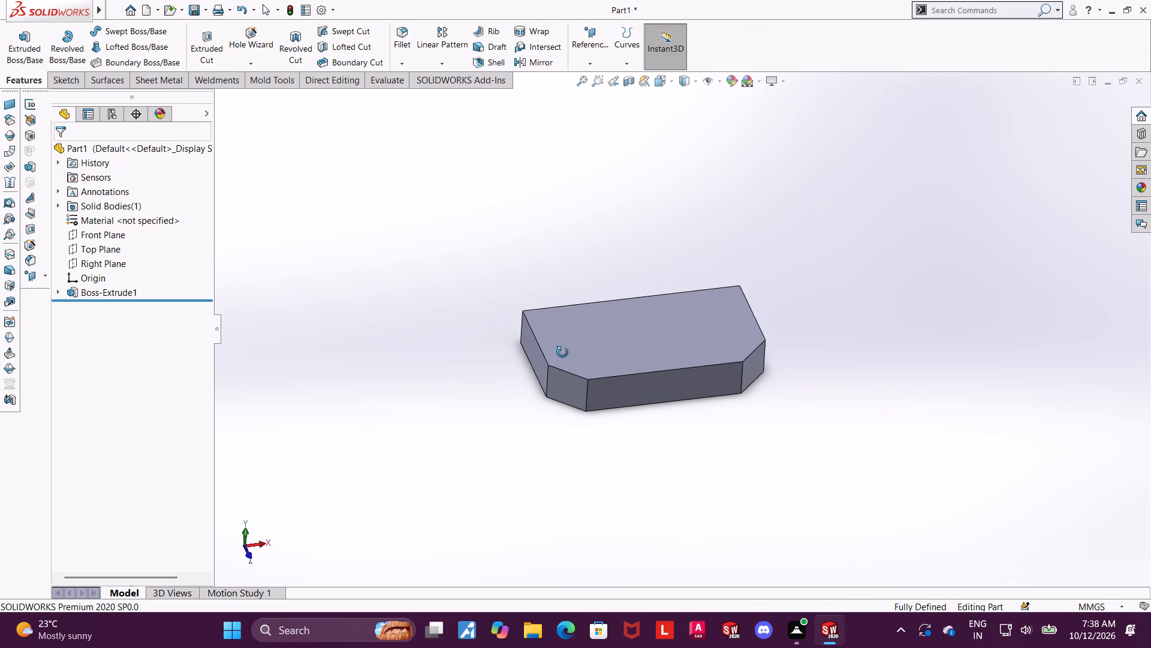
middle_drag(562, 352, 564, 352)
scroll(788, 316, down, 1)
click(621, 361)
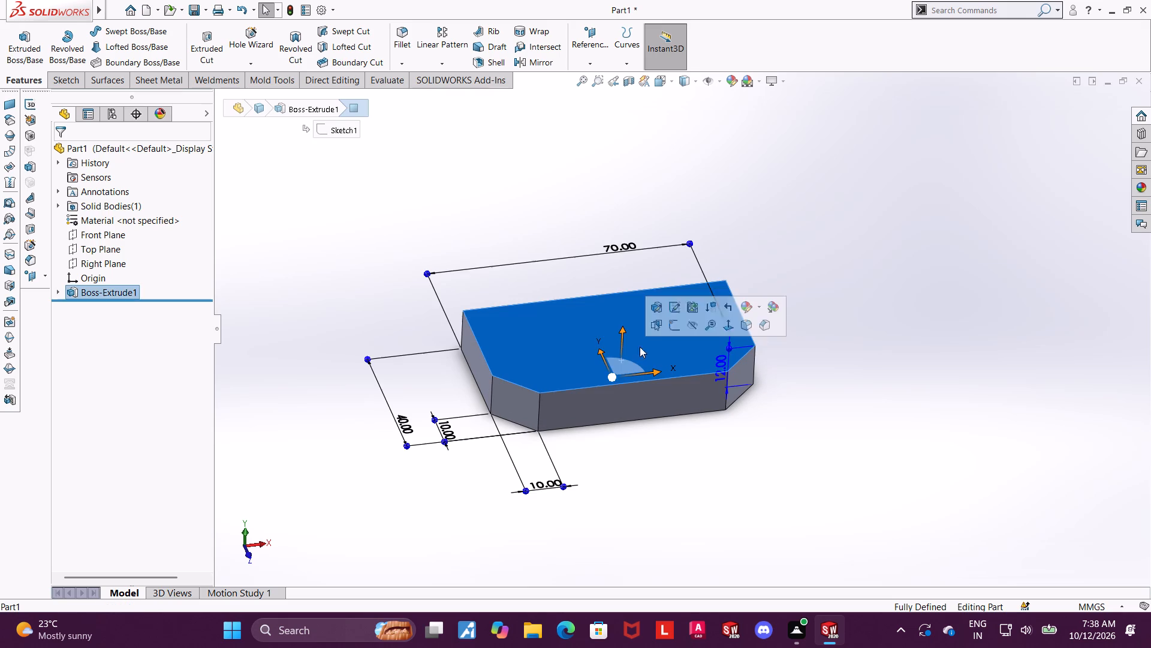
click(676, 323)
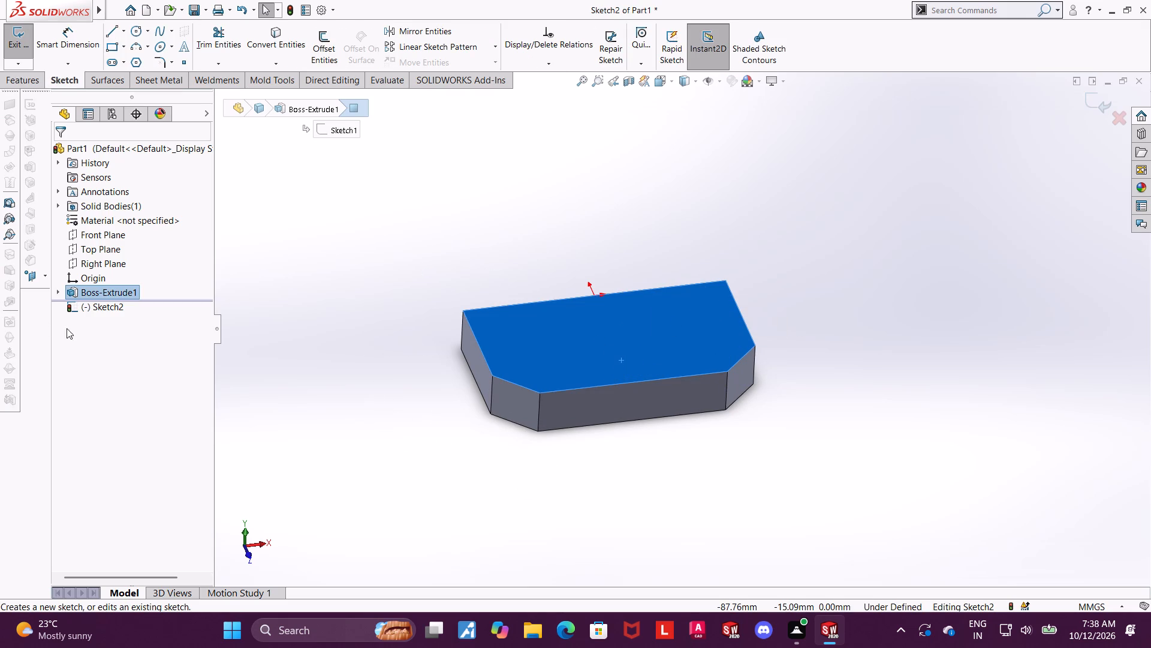
click(104, 311)
click(132, 299)
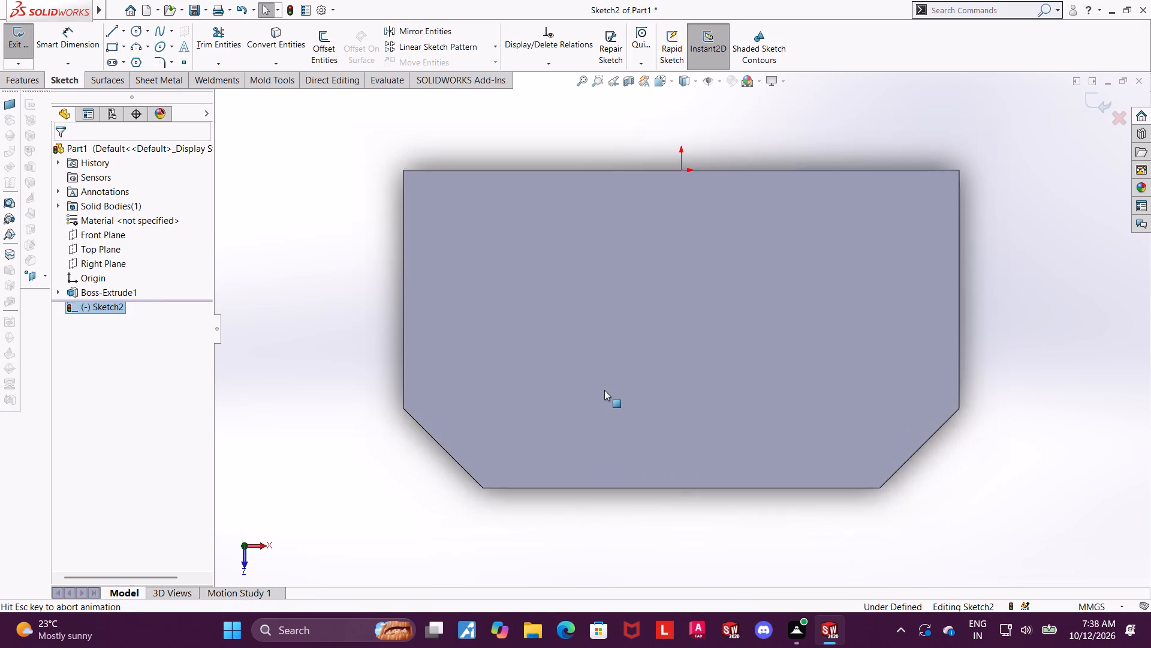
scroll(604, 390, up, 2)
scroll(622, 327, down, 1)
scroll(989, 419, up, 1)
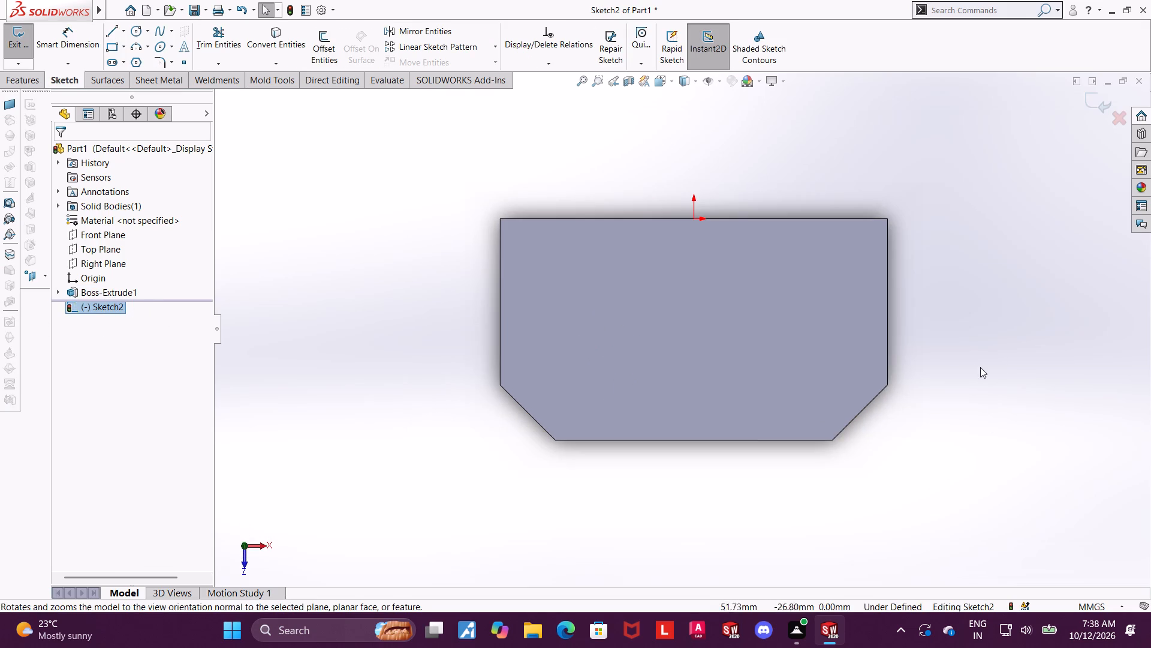
scroll(979, 367, down, 1)
Sketch three connected lines forming a rectangular outline about 37 mm wide and 21 mm deep, open at the edge between the chamfers.
click(117, 29)
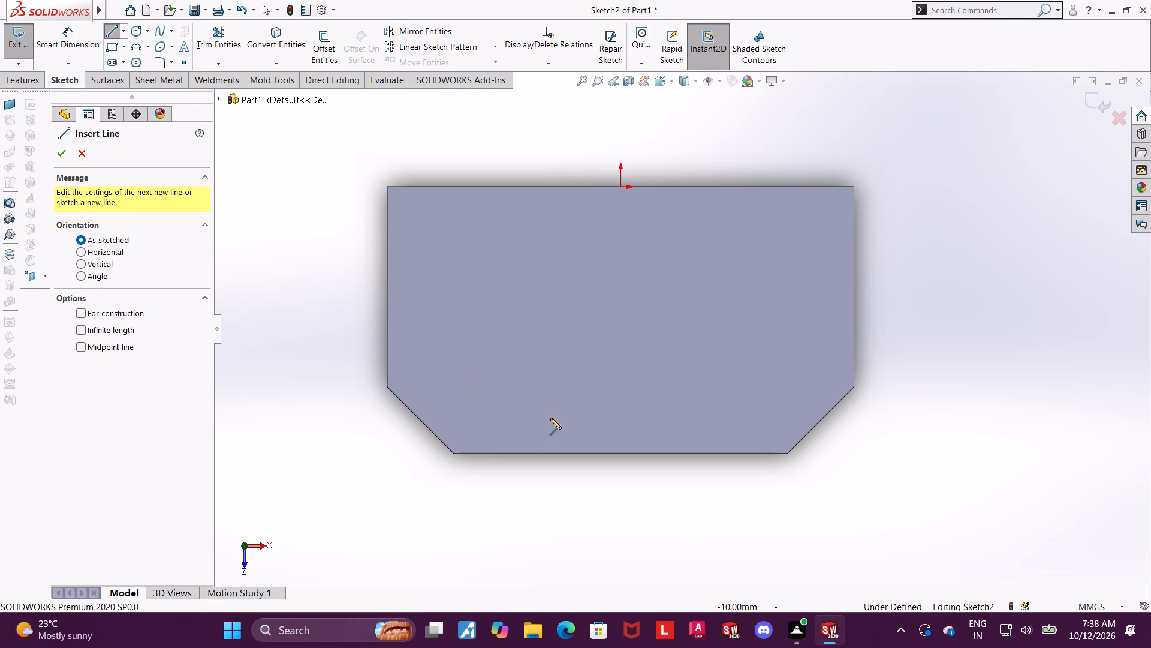
click(511, 455)
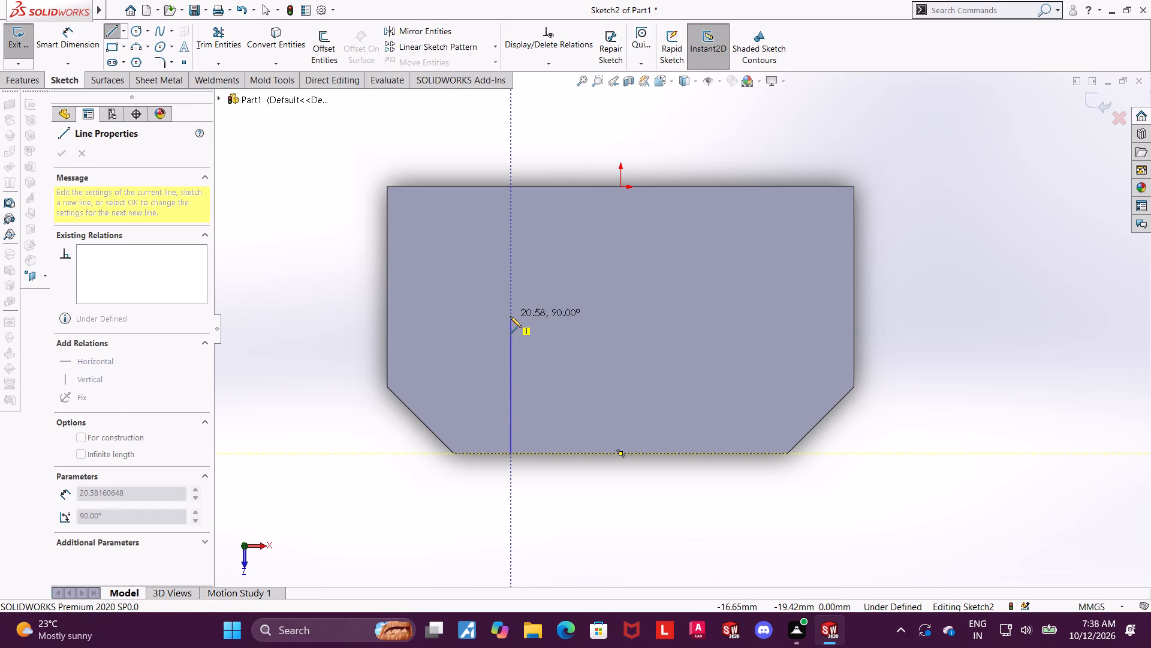
click(510, 316)
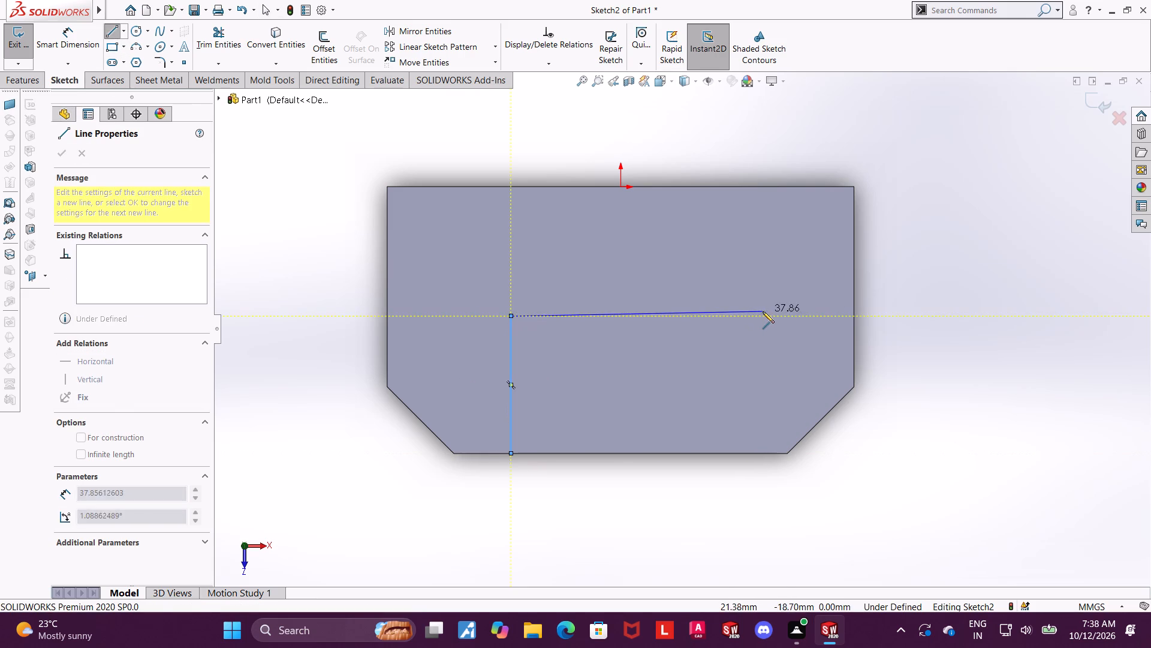
click(760, 316)
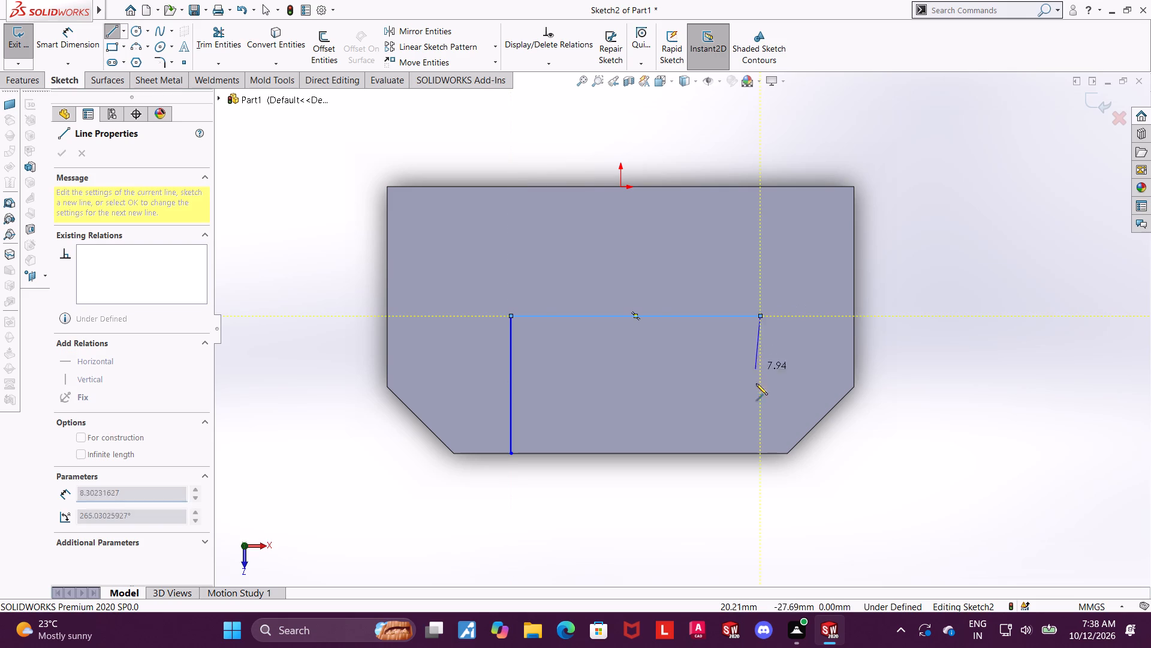
click(759, 451)
key(Escape)
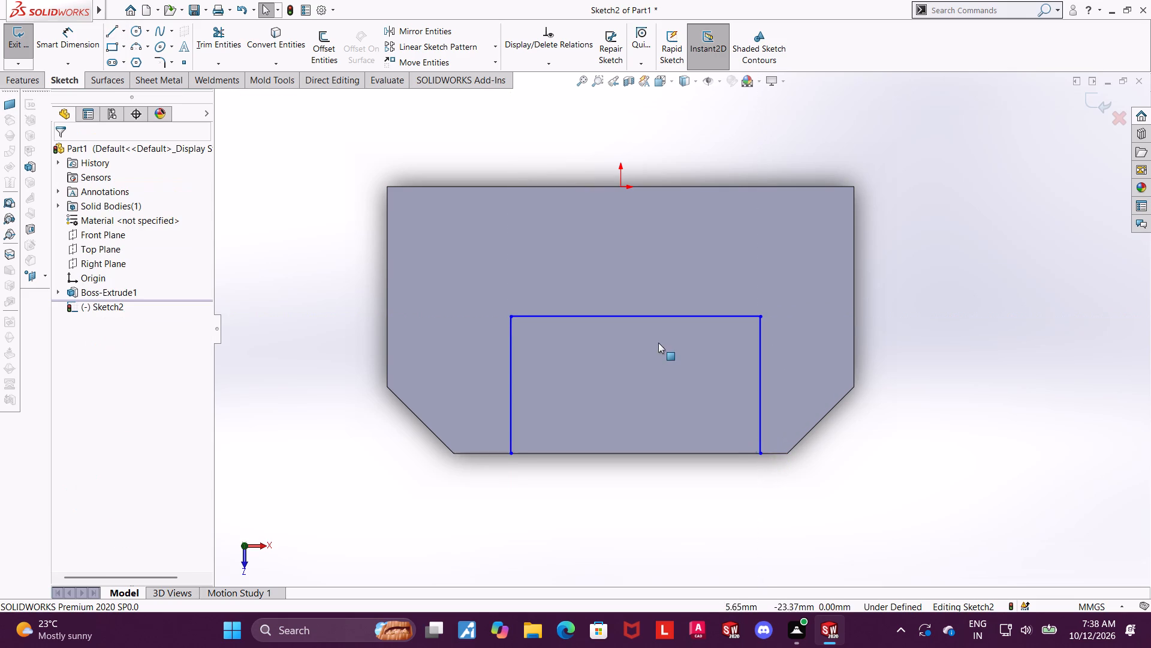
key(Escape)
key(Escape)
Dimension the new outline's horizontal line as 40 mm.
click(83, 44)
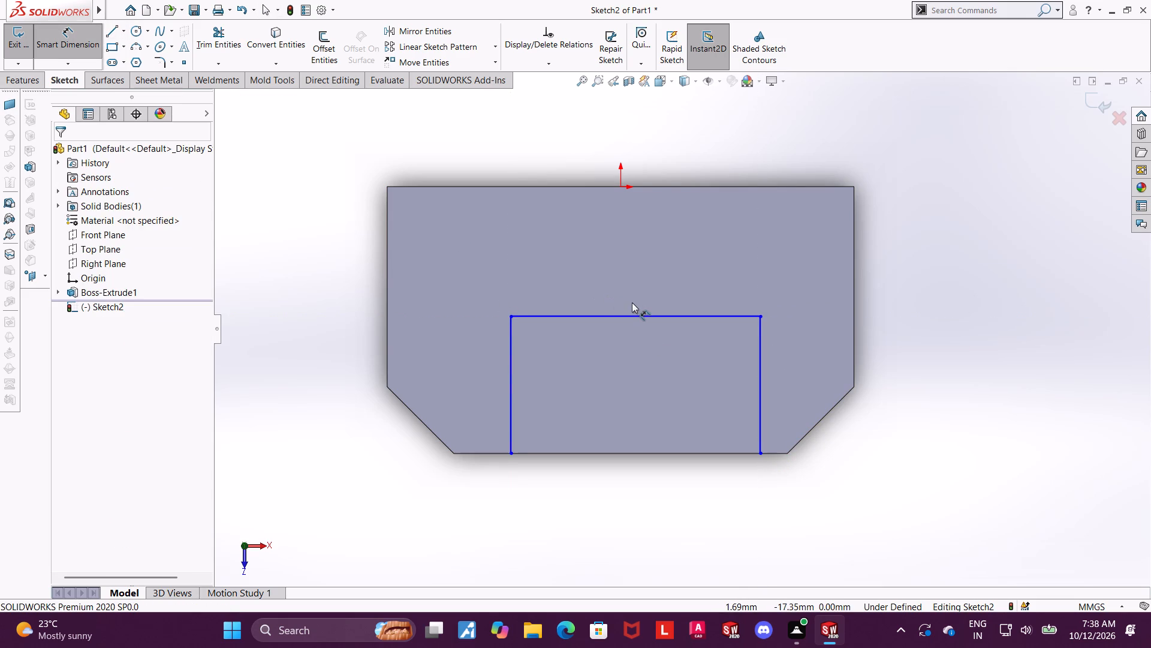
click(591, 316)
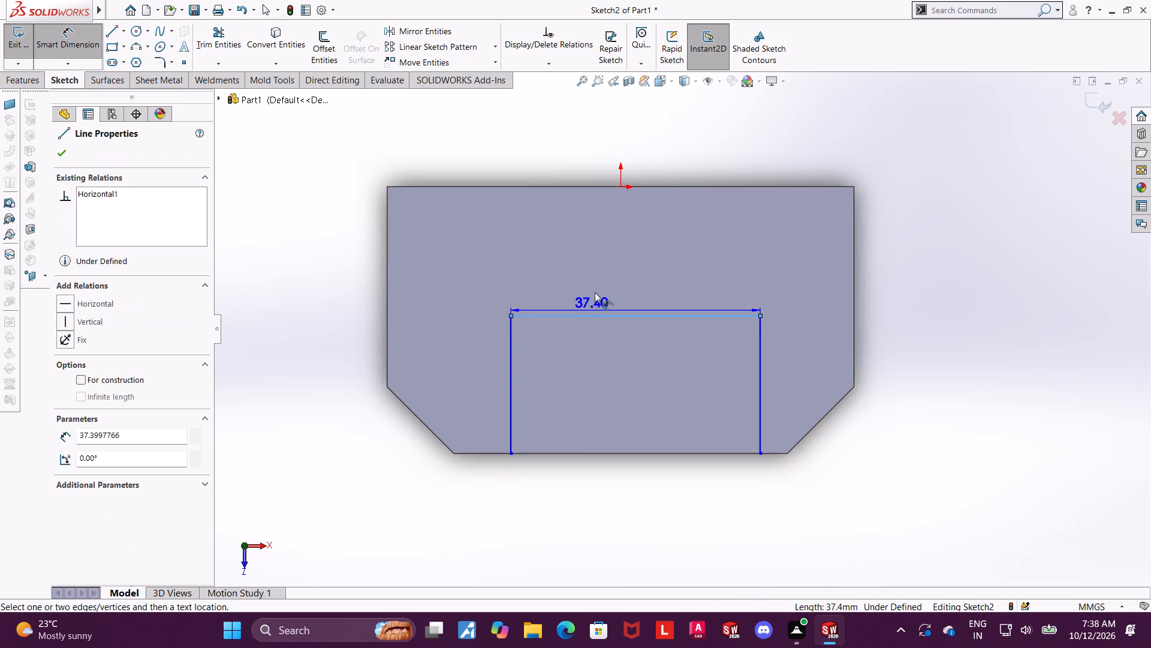
click(597, 274)
key(5)
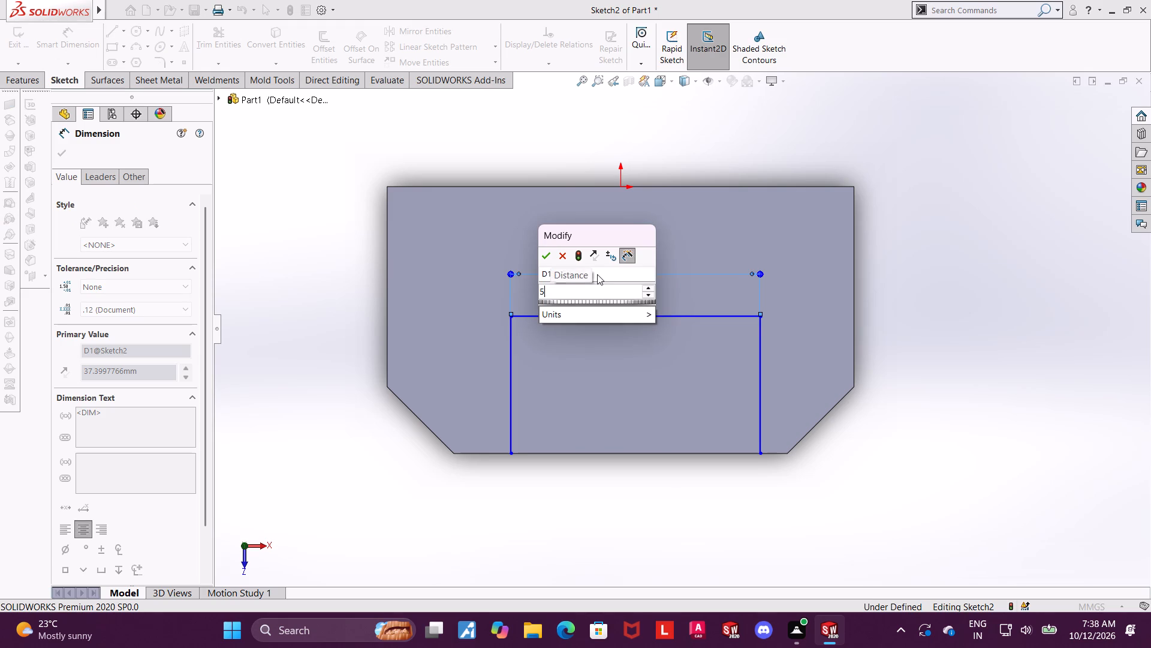
key(BackSpace)
text(40)
key(Return)
key(Escape)
key(Escape)
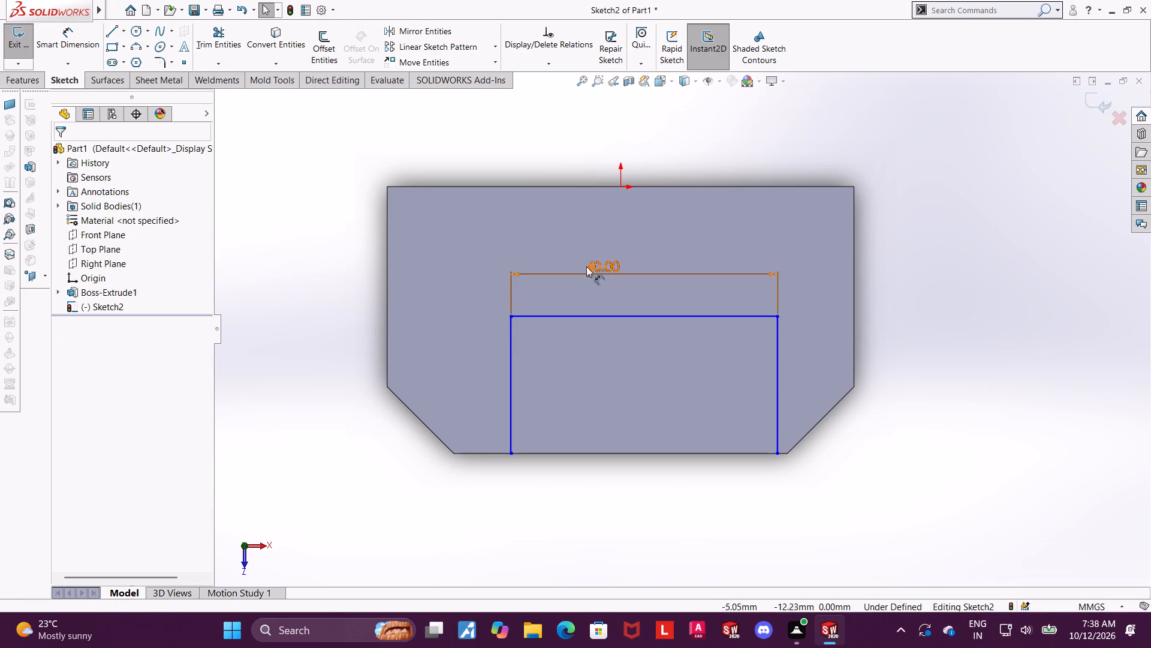
Add a Vertical relation between the 40 mm line's midpoint and the origin.
click(641, 316)
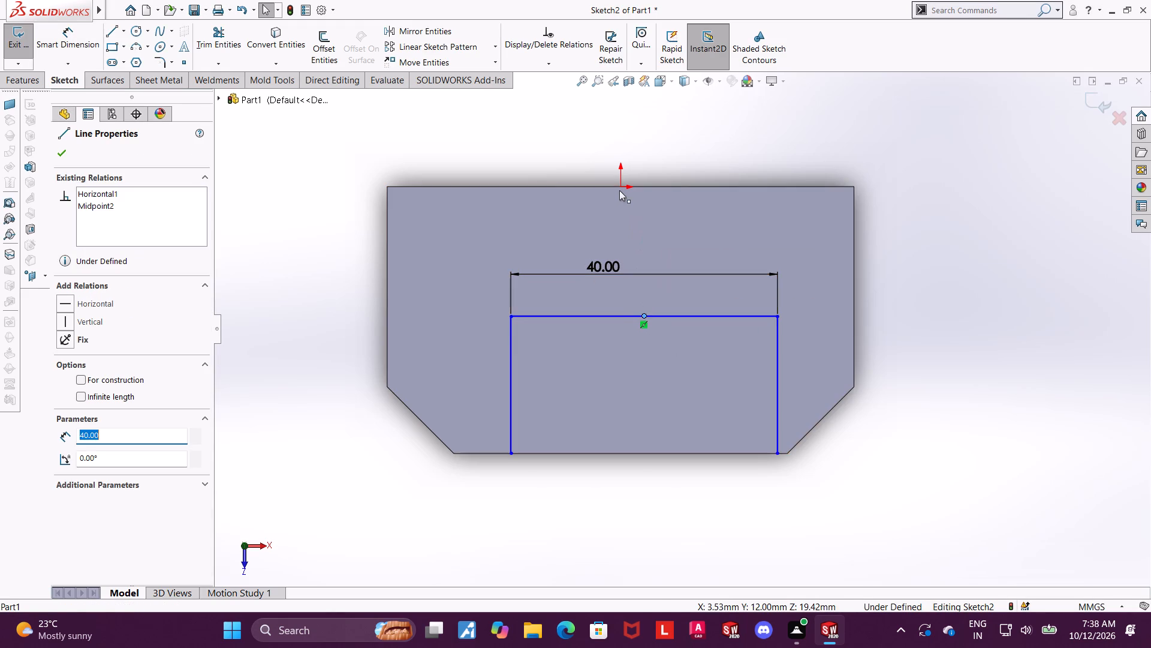
ctrl+click(619, 189)
click(66, 373)
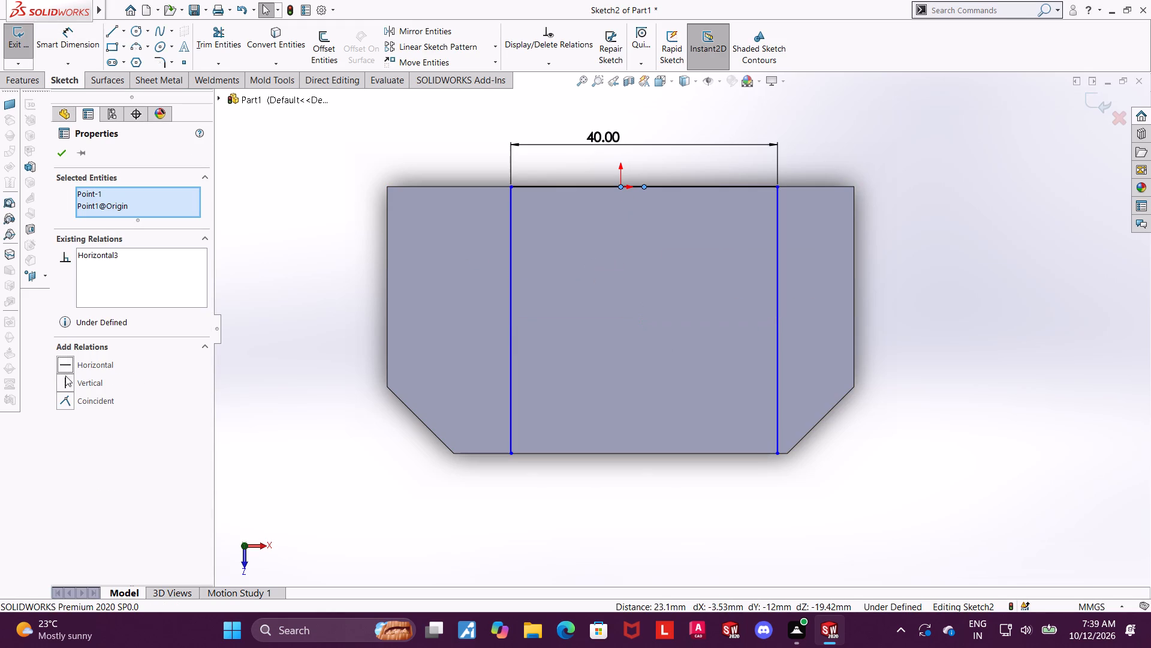
key(q)
key(ctrl+z)
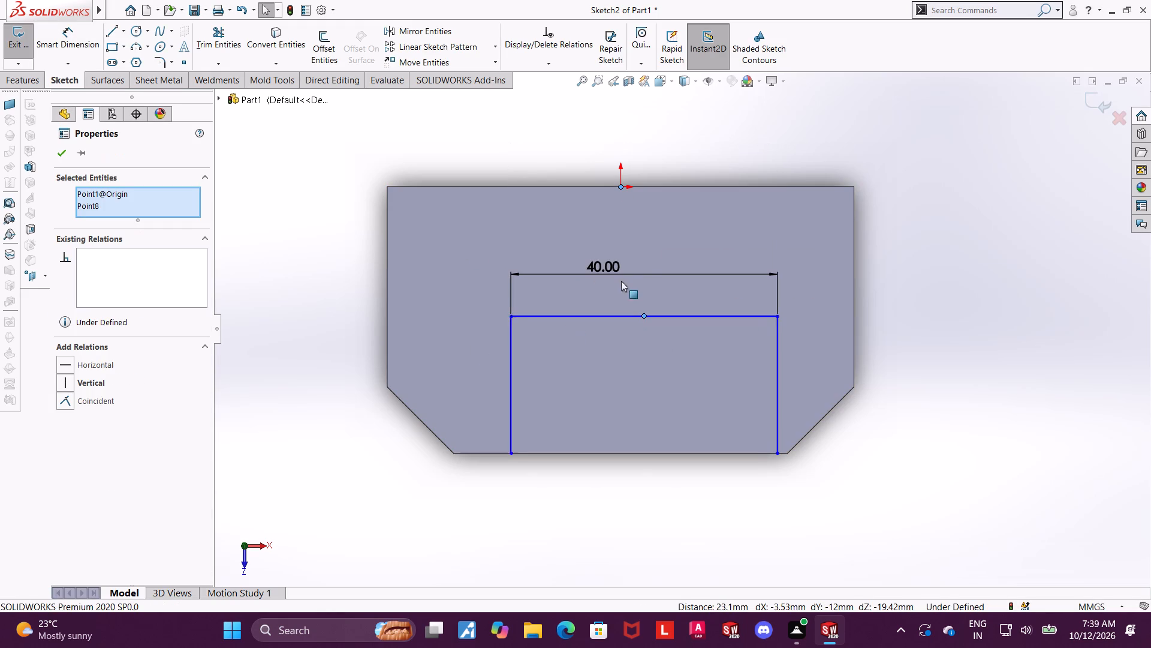
click(58, 377)
key(Escape)
Dimension the distance between the outline's 40 mm line and the block edge between the chamfers as 35 mm.
scroll(669, 398, up, 1)
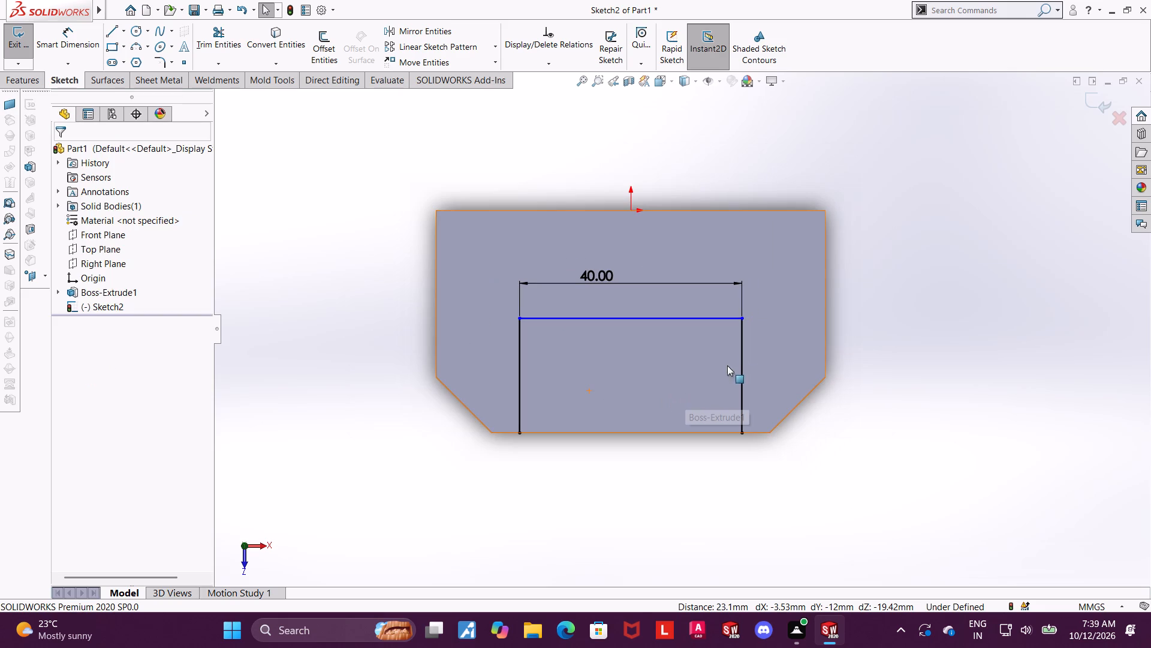
scroll(763, 368, down, 1)
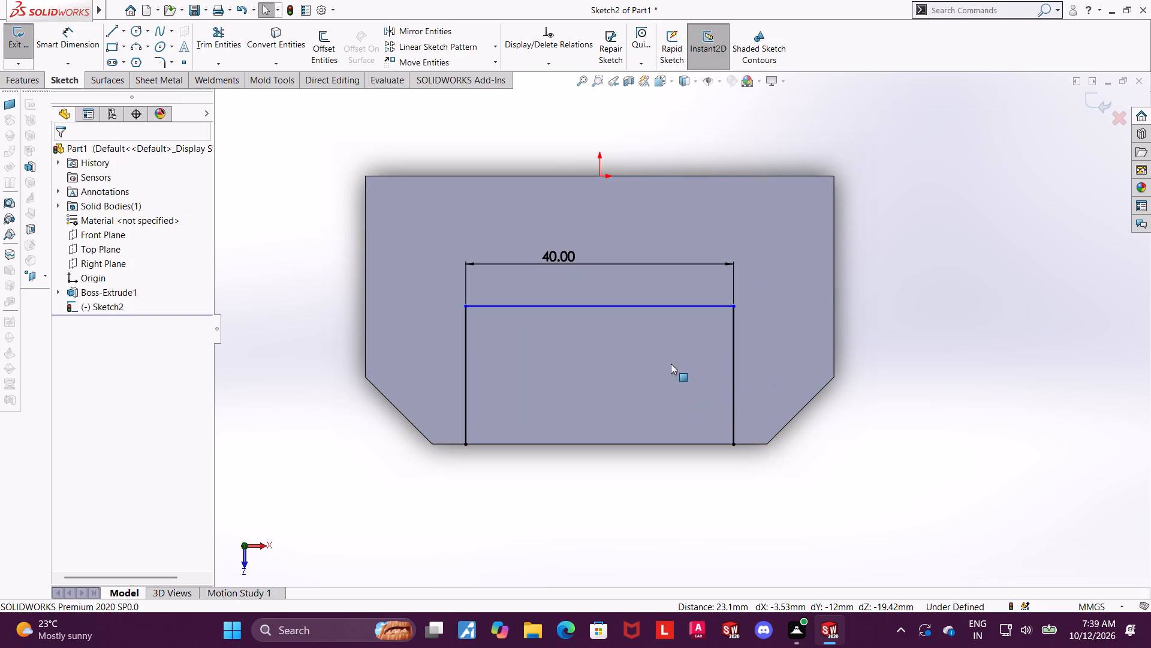
click(65, 37)
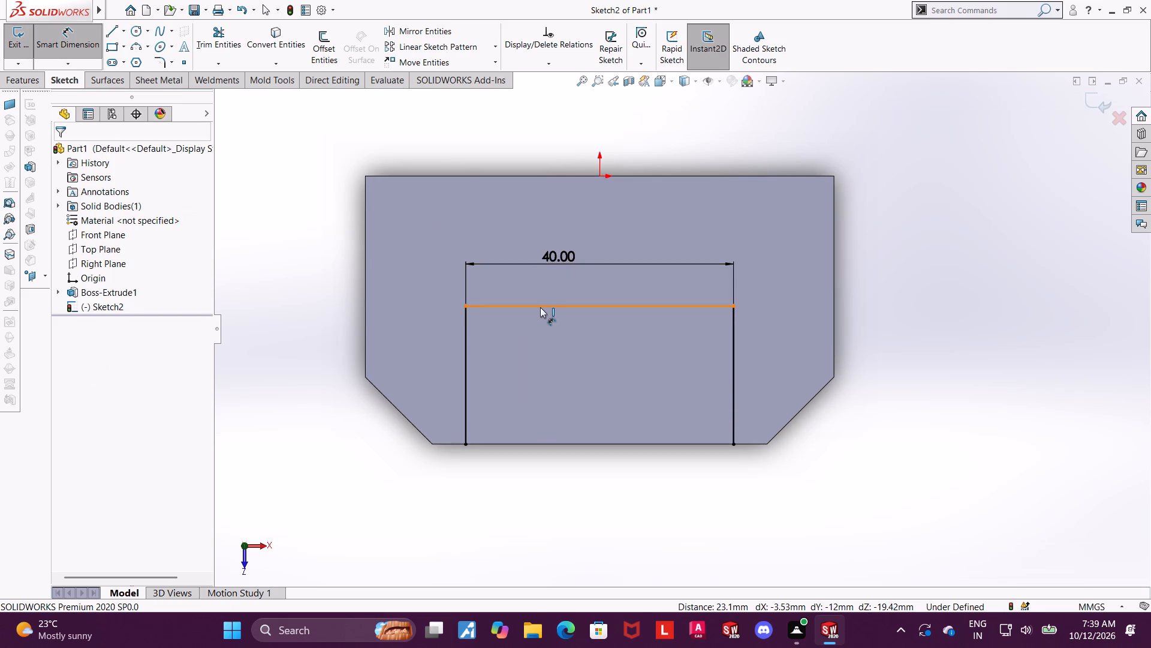
click(540, 307)
click(529, 444)
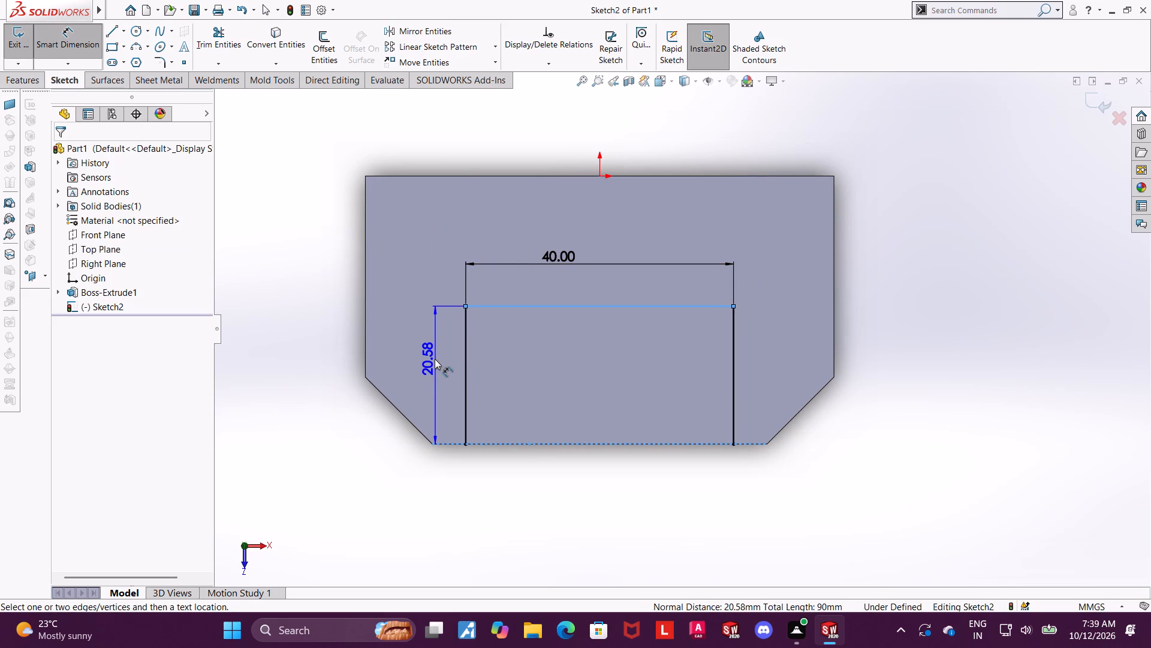
click(427, 358)
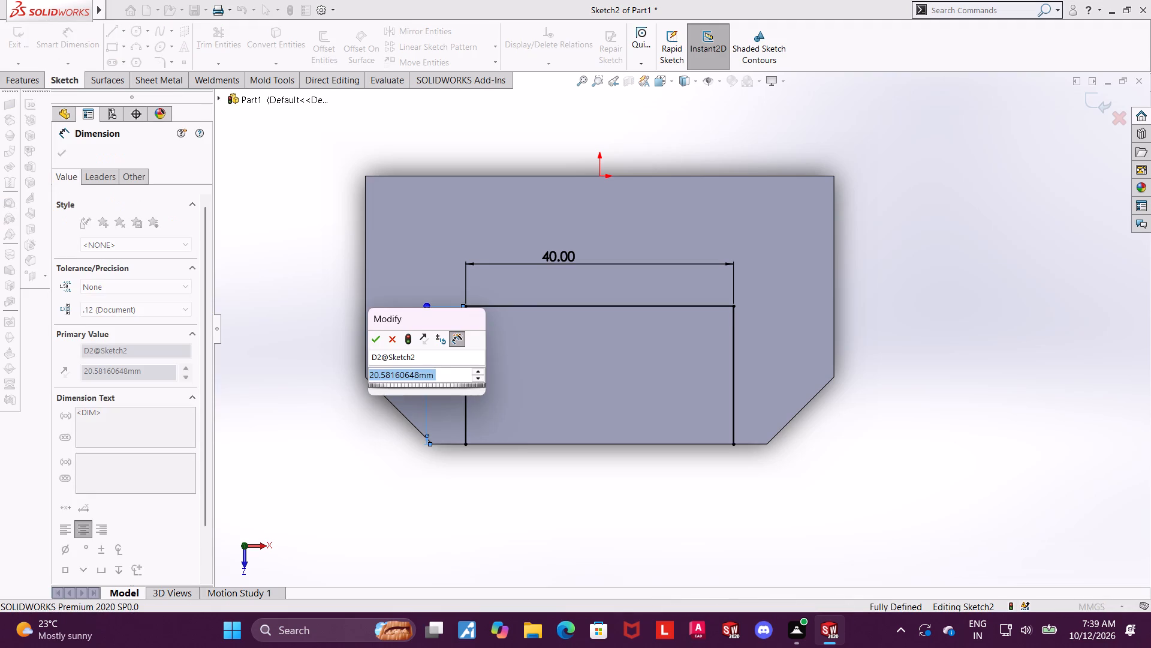
key(3)
key(5)
key(Return)
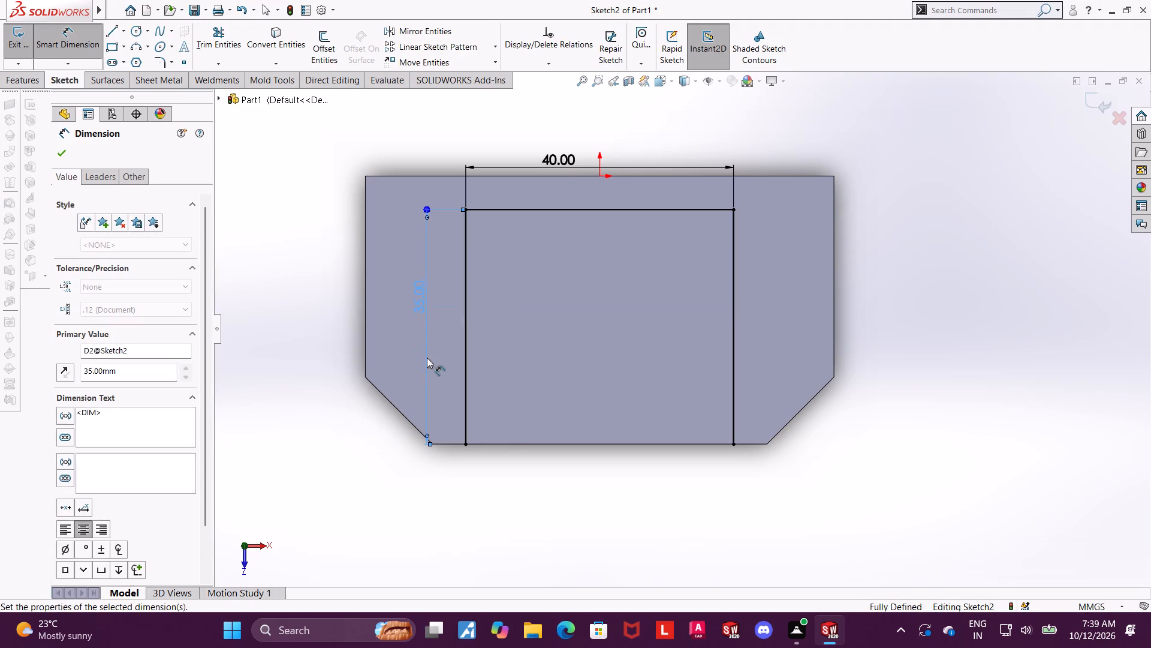
key(Escape)
Close the rectangular profile with a 40 mm line along the block edge between the chamfers, and exit the sketch.
scroll(677, 248, up, 1)
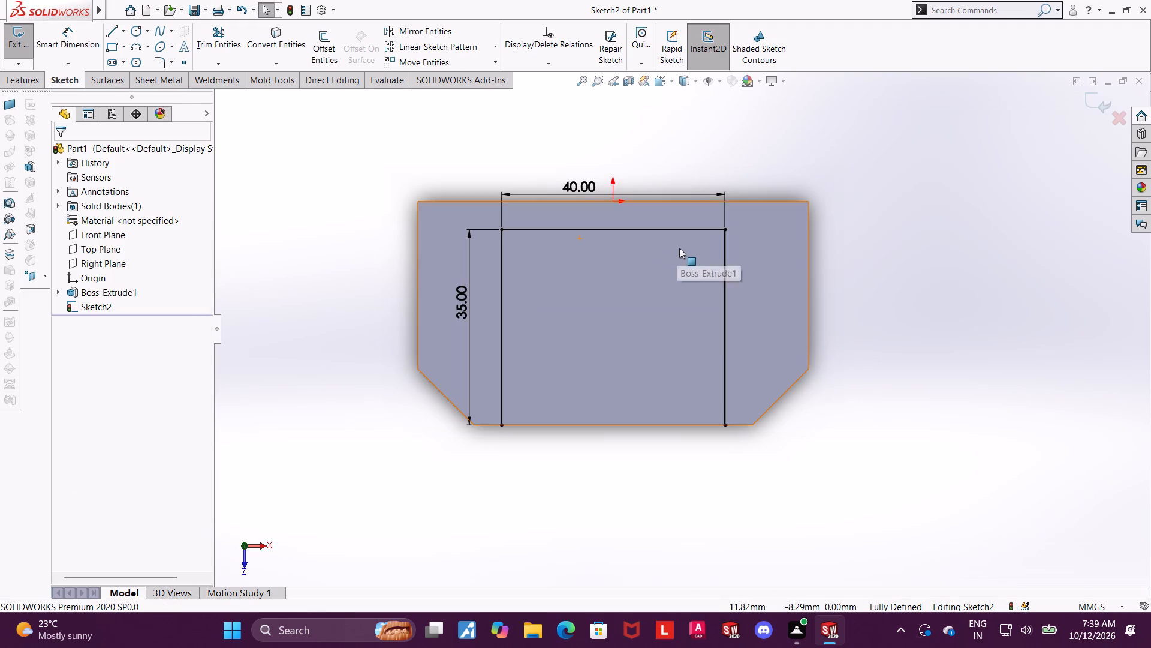
scroll(679, 248, down, 1)
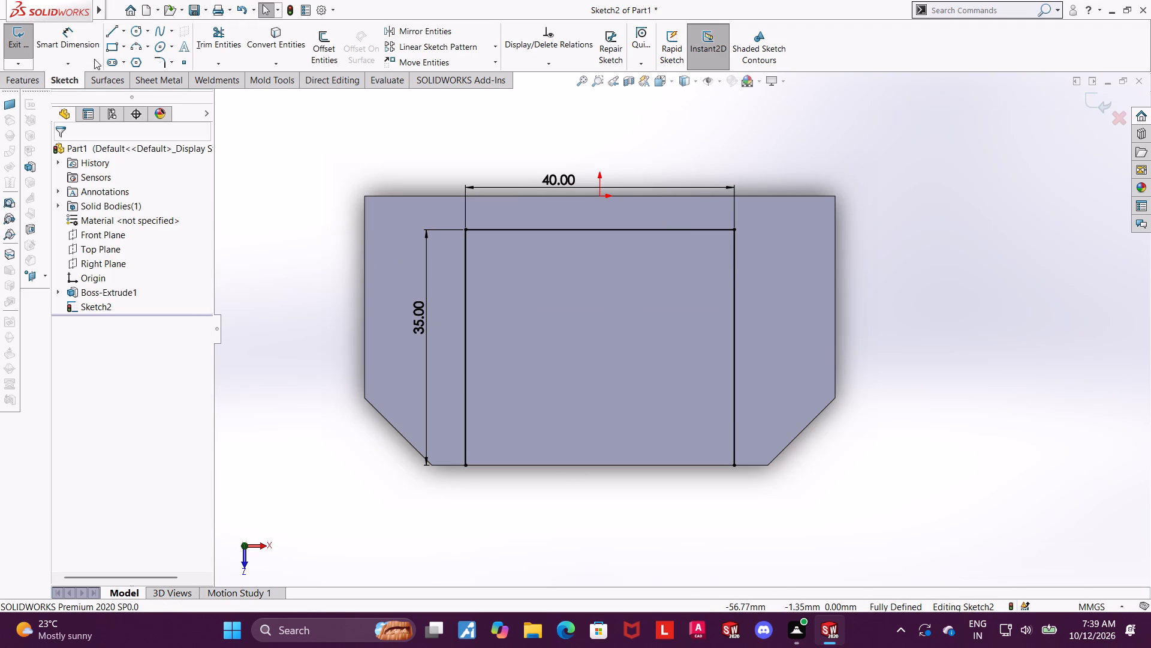
click(104, 35)
click(465, 468)
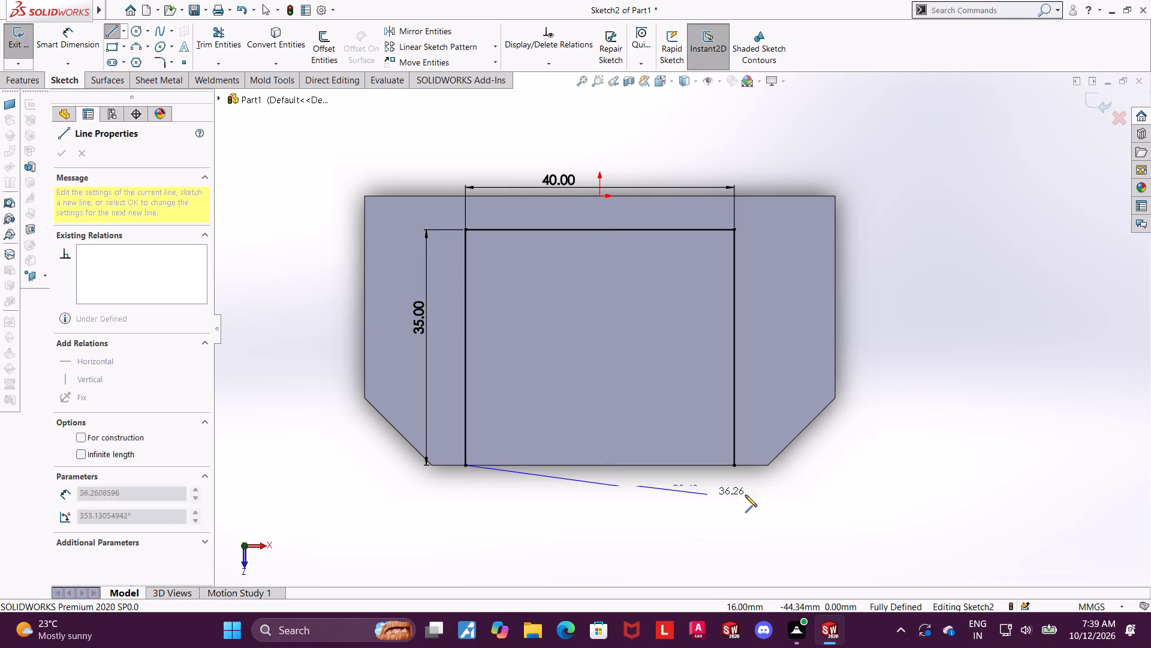
click(736, 466)
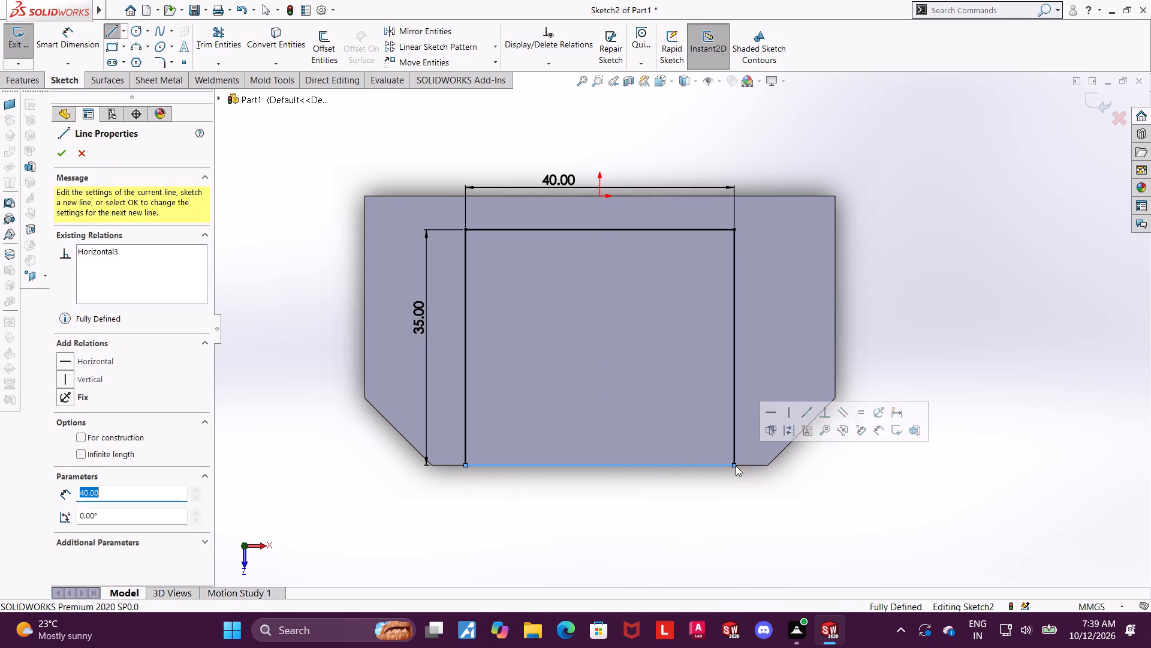
key(Escape)
key(Escape)
scroll(739, 459, up, 2)
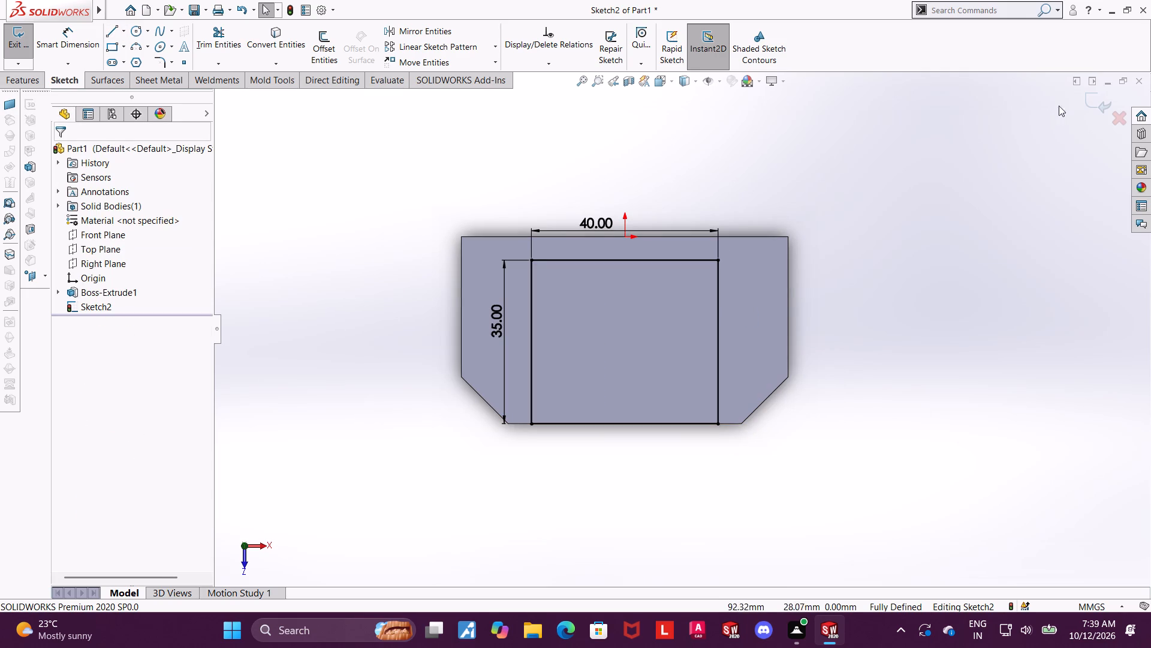
click(1086, 100)
Extrude the 40 x 35 mm profile upward 33 mm, blind and merged with the base, with a 10 degree inward draft.
middle_drag(806, 370, 868, 201)
scroll(860, 194, down, 1)
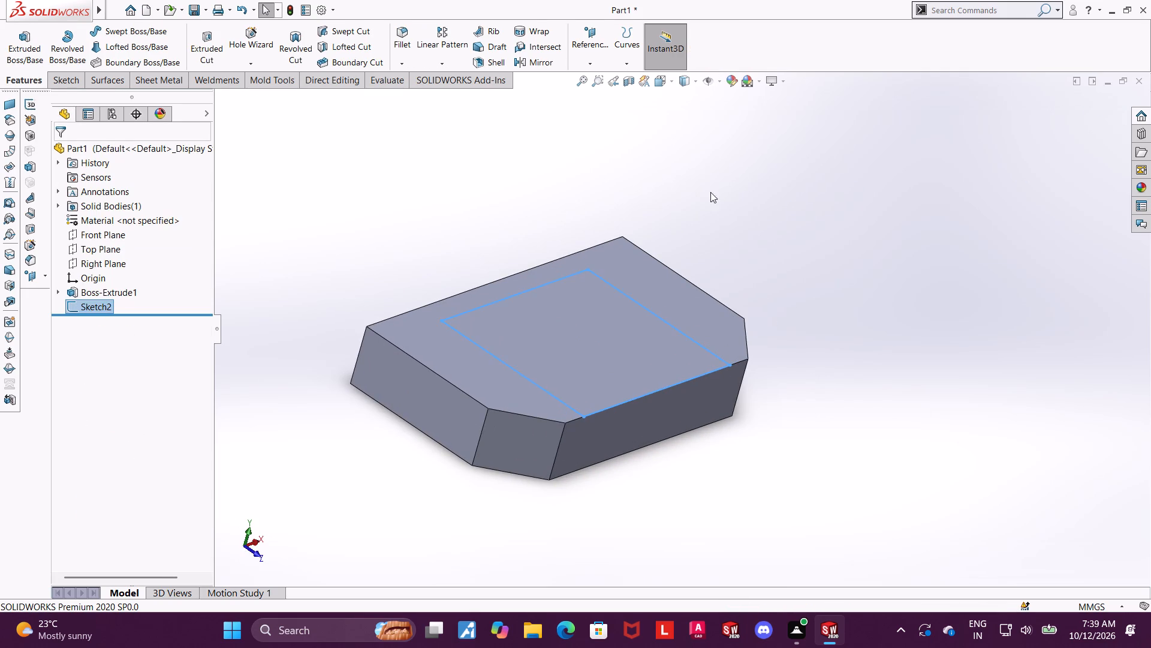
click(14, 37)
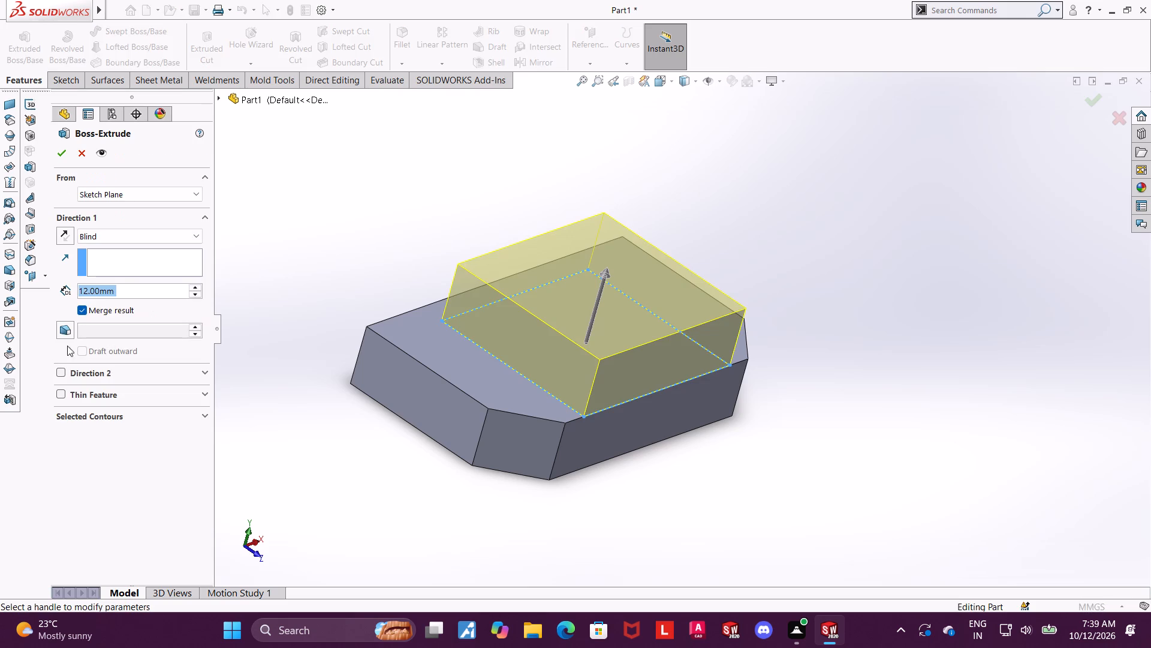
click(72, 329)
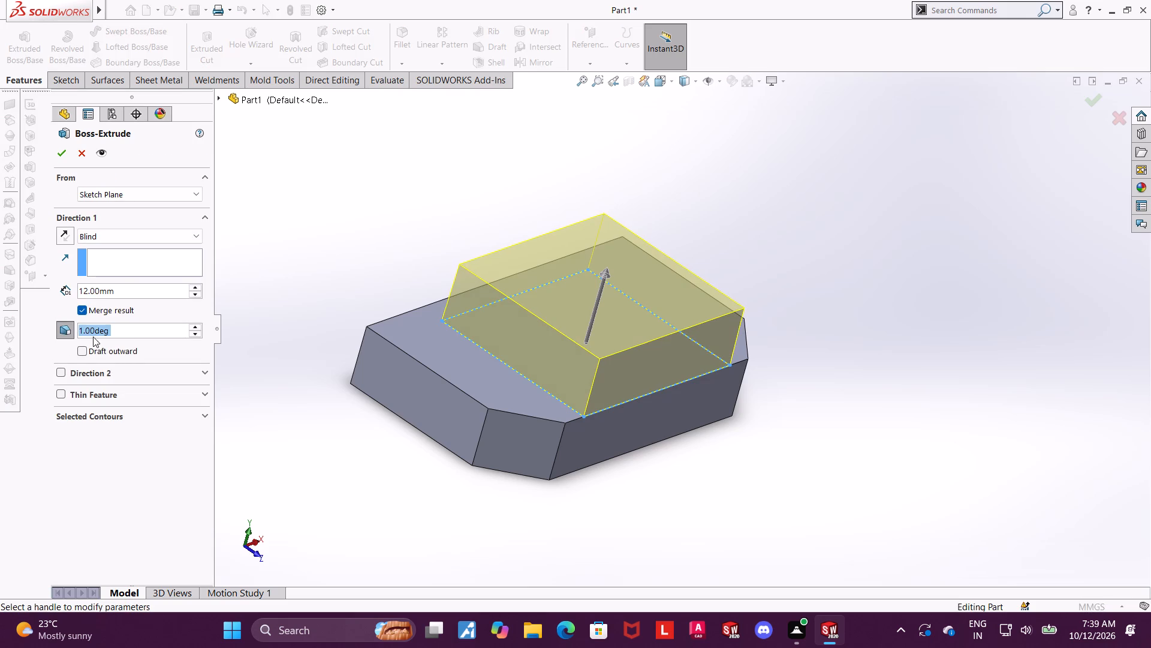
key(1)
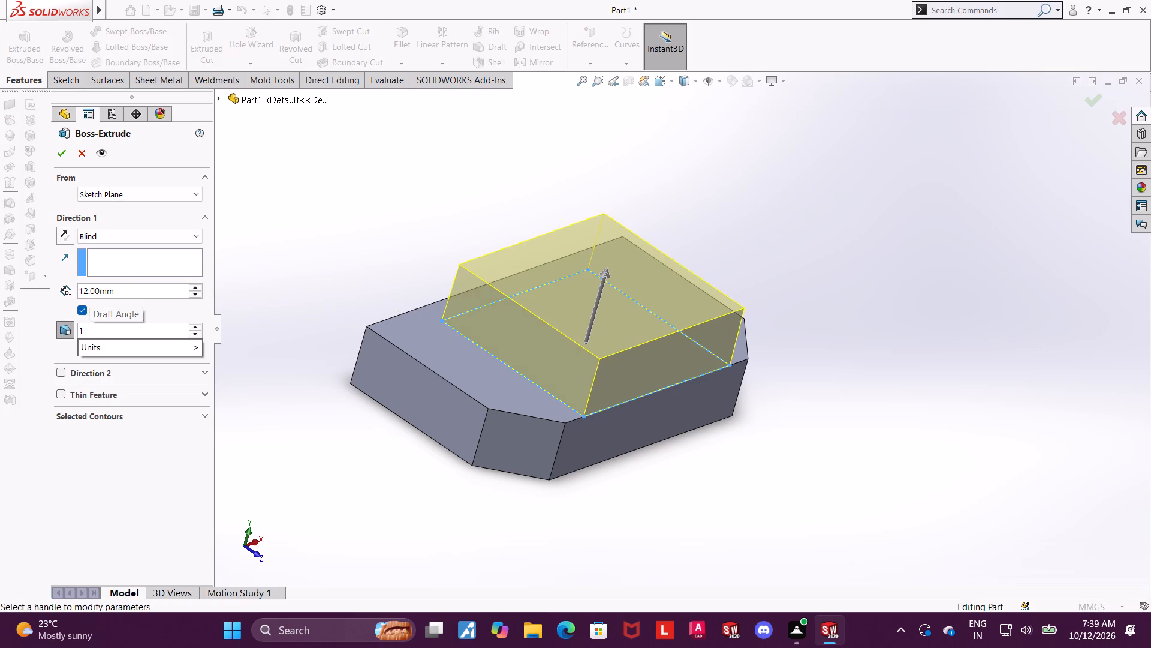
key(0)
key(Return)
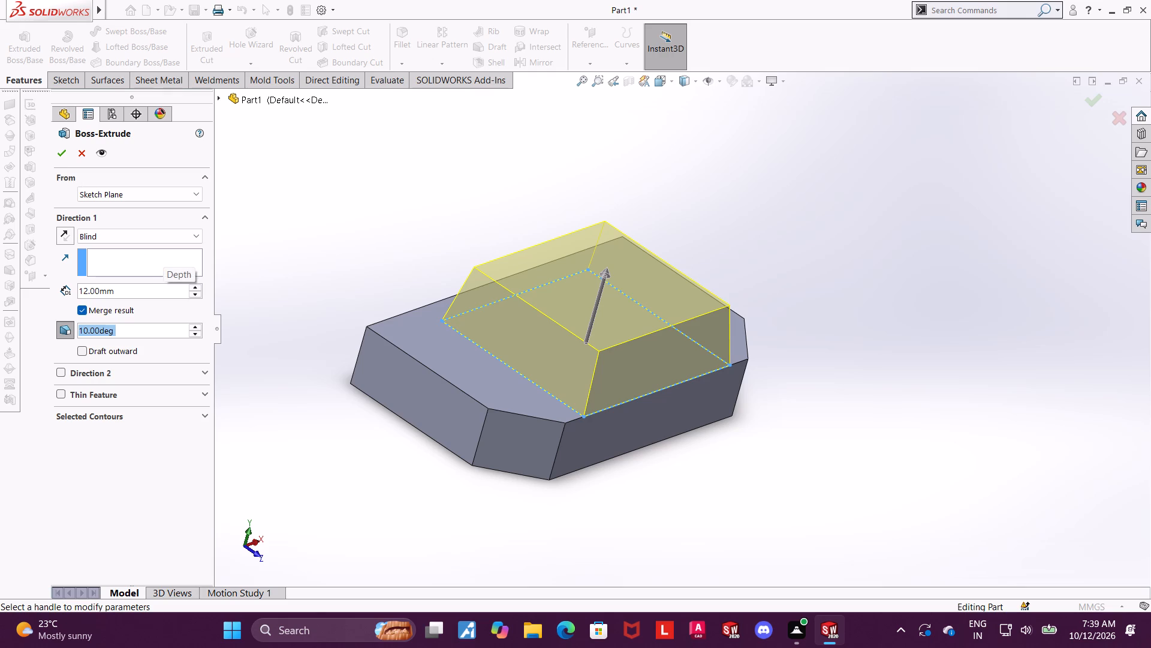
drag(157, 293, 34, 290)
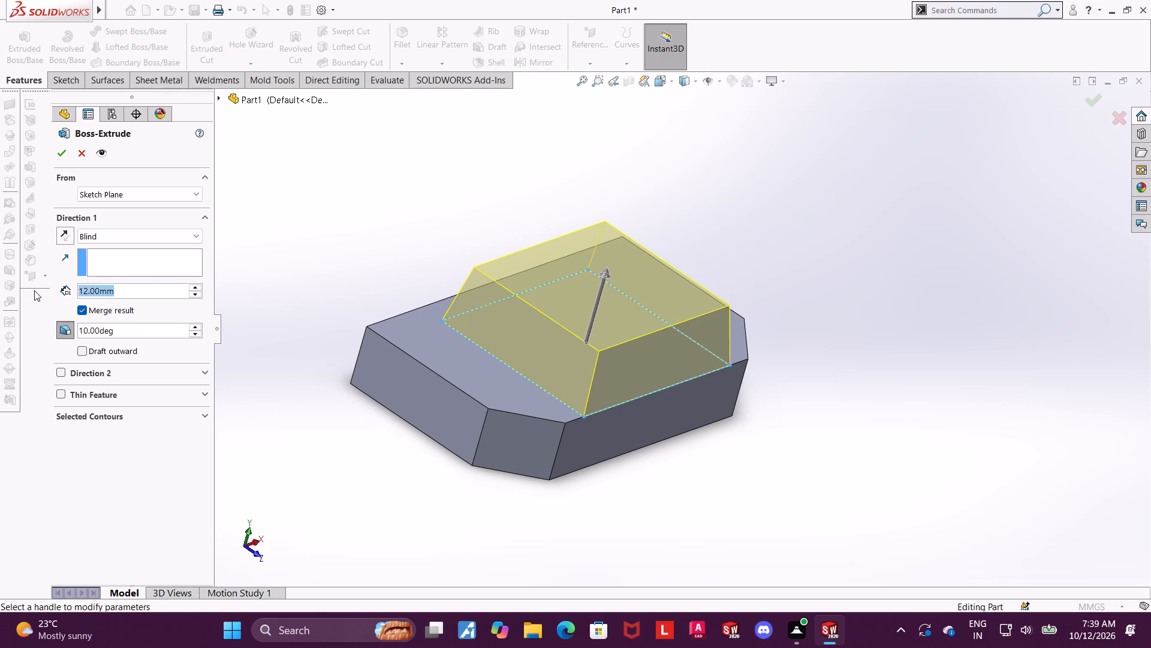
text(45-12)
key(Return)
click(64, 149)
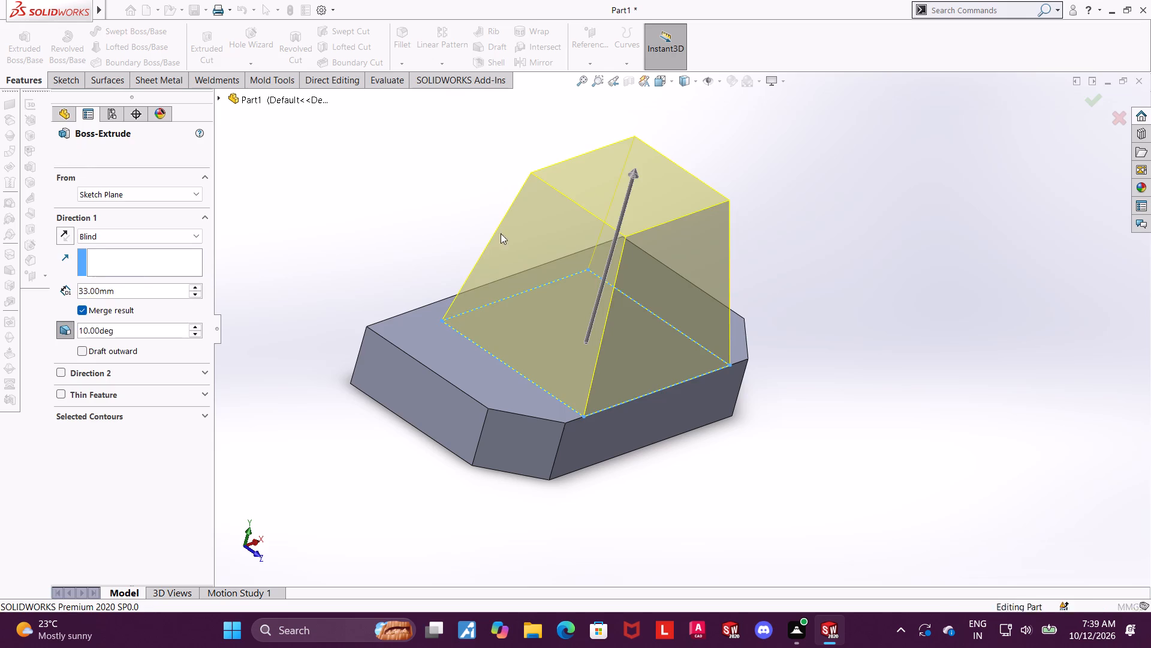
middle_drag(791, 276, 749, 271)
click(864, 253)
scroll(864, 248, up, 3)
scroll(773, 218, down, 2)
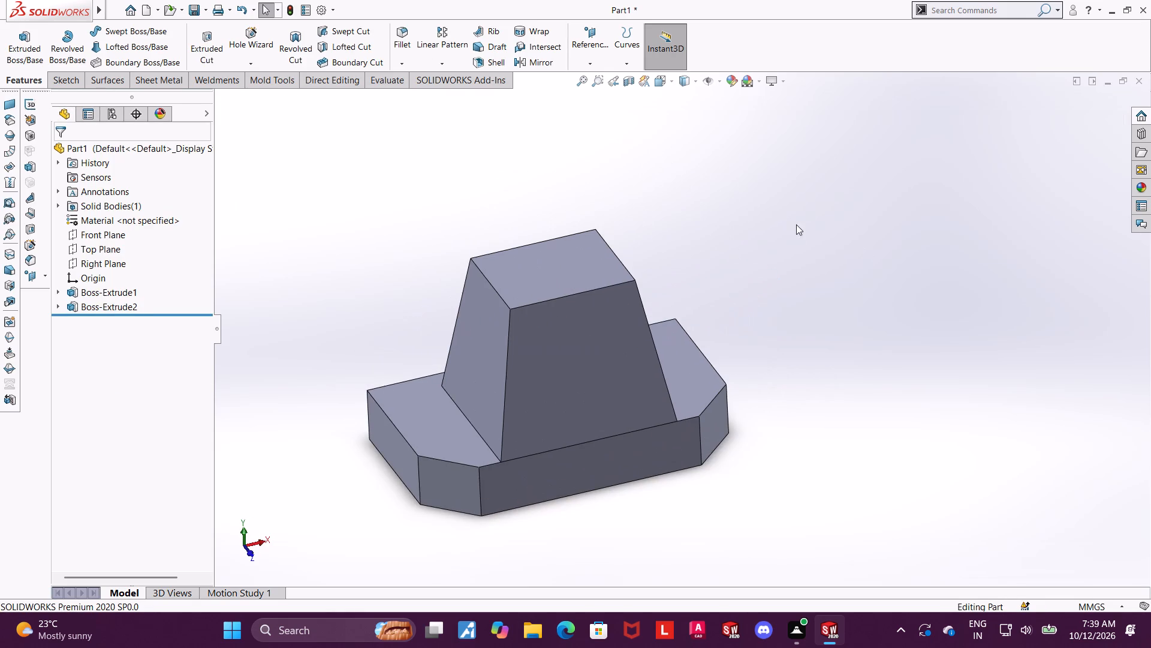
Measure the distance between the tapered boss's top face and the base block's top face.
middle_drag(800, 243, 821, 243)
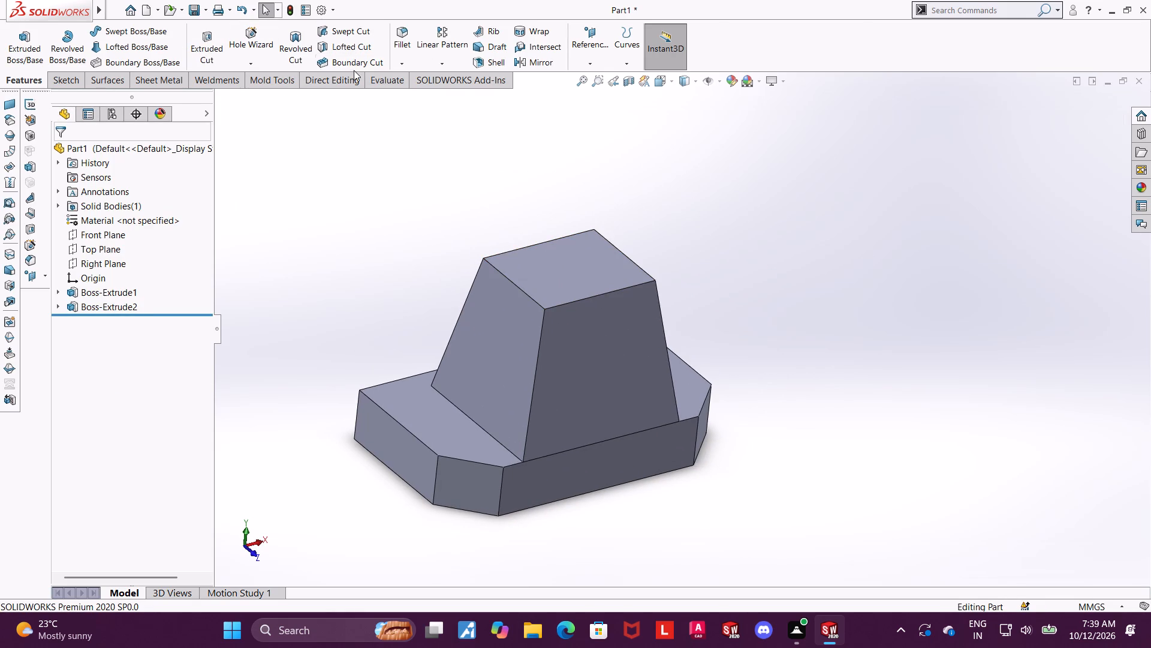
click(368, 83)
click(116, 44)
click(562, 278)
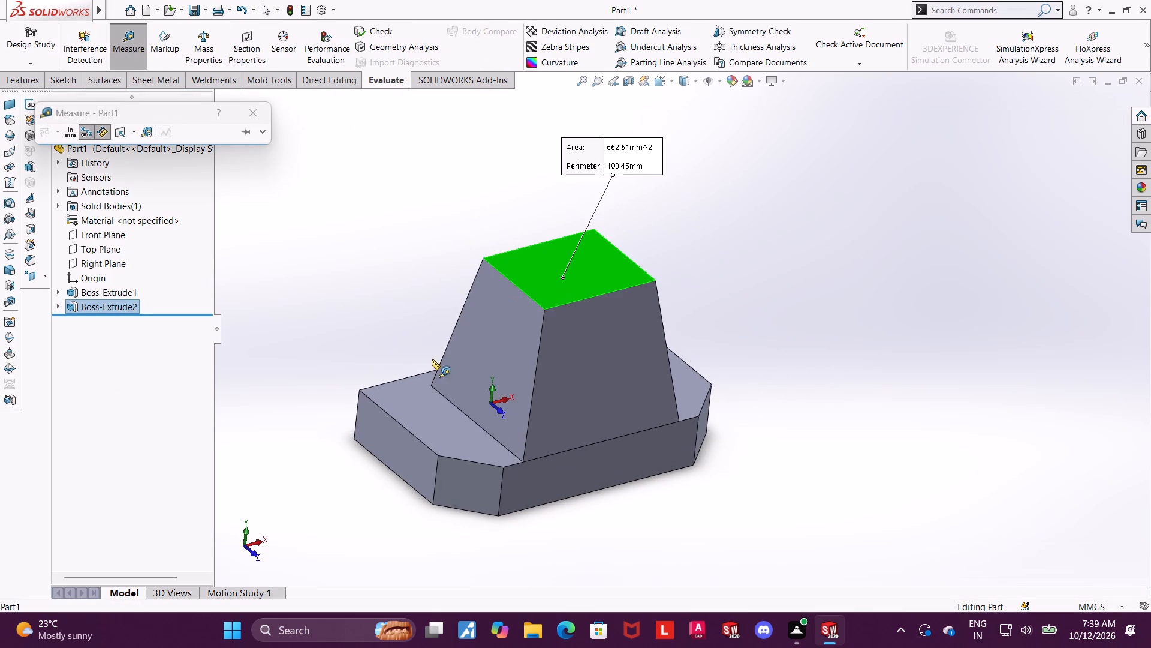
click(429, 409)
scroll(742, 260, up, 2)
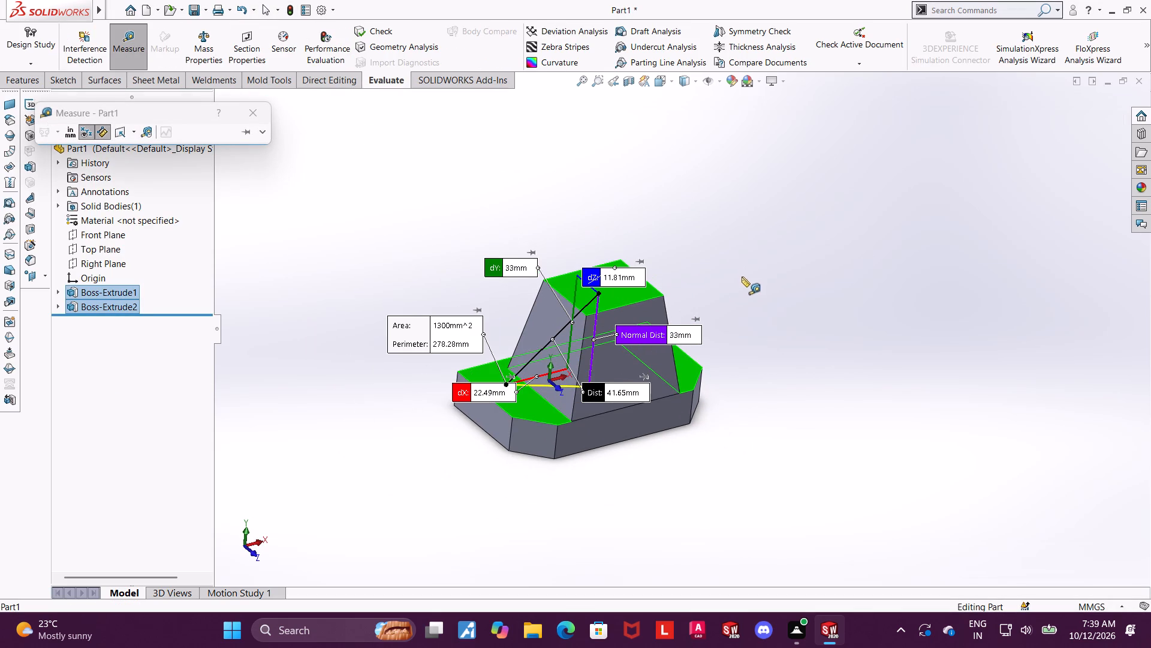
scroll(682, 295, up, 1)
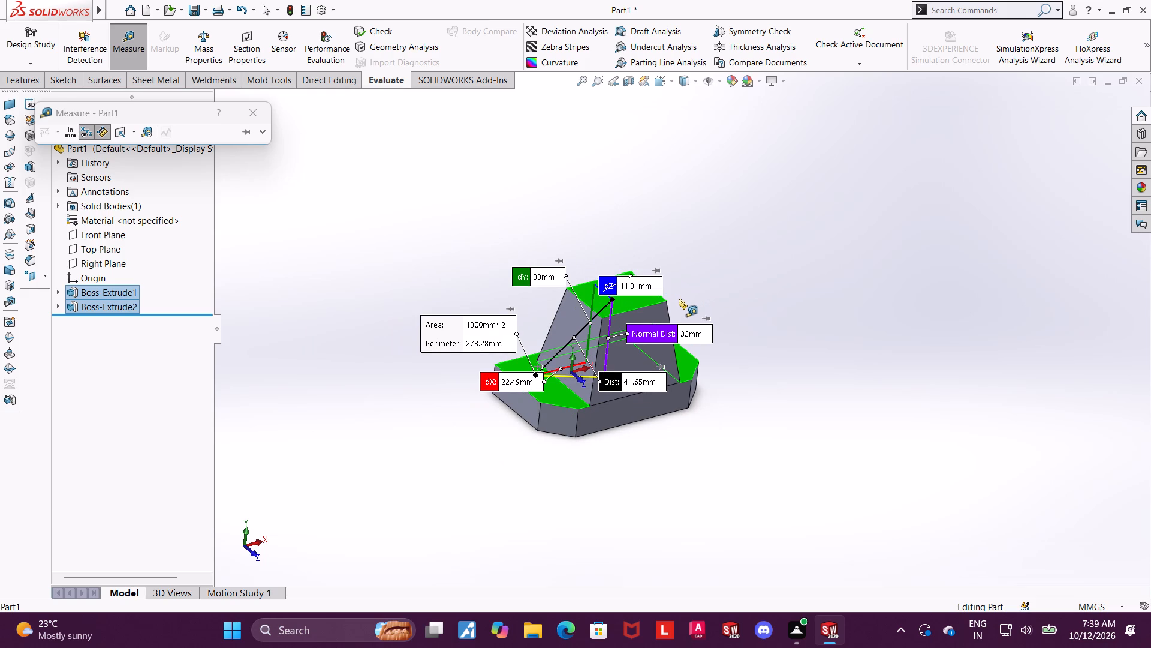
scroll(679, 300, down, 3)
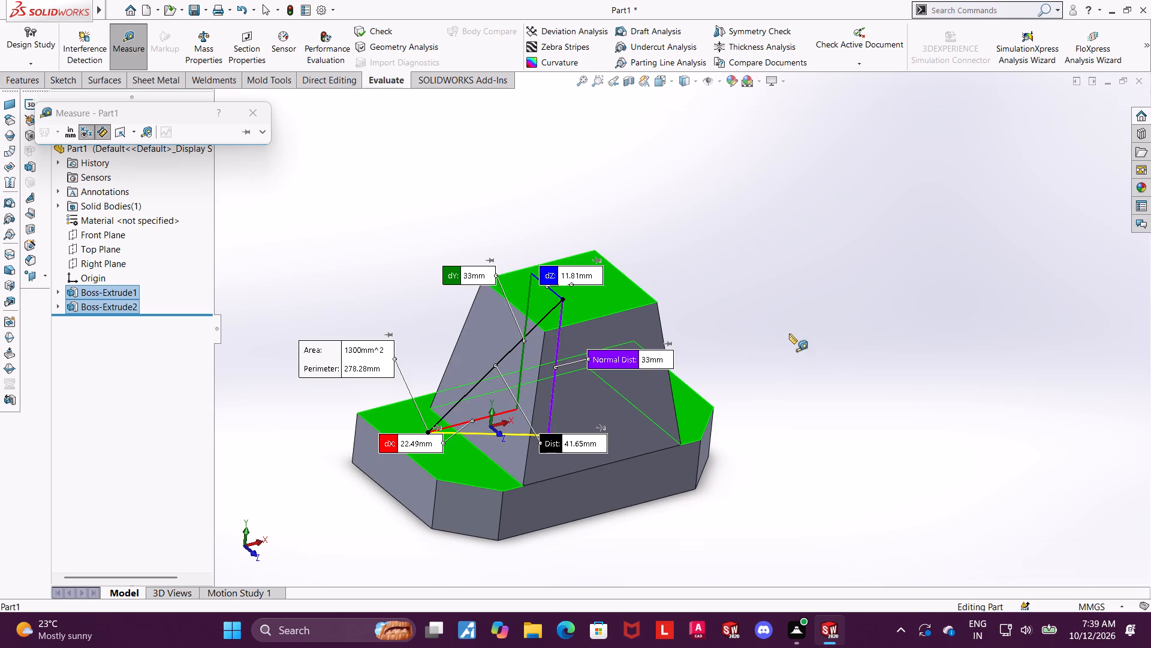
key(Escape)
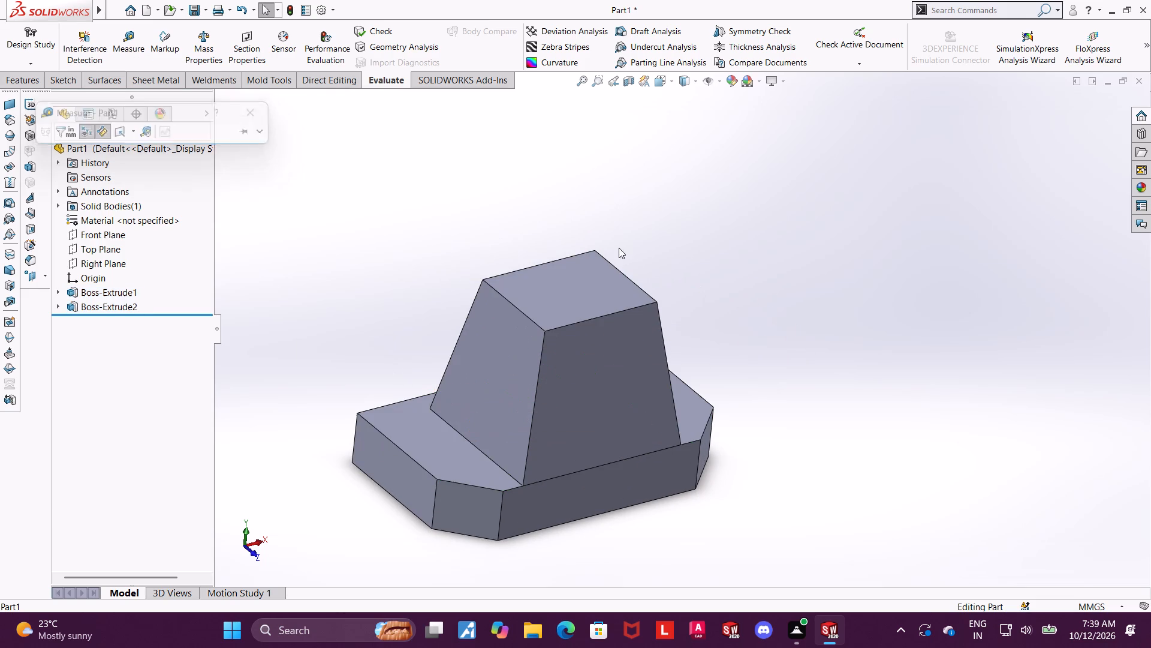
Measure the length of the side edge of the tapered boss's top face.
click(118, 57)
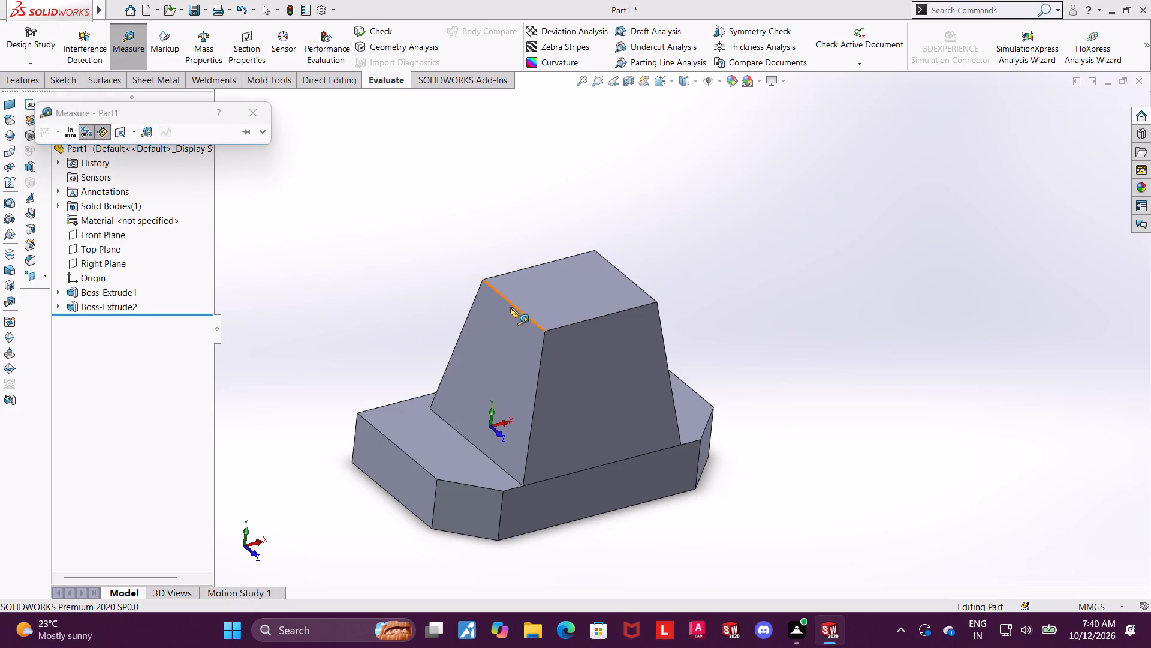
click(514, 302)
key(Escape)
click(127, 40)
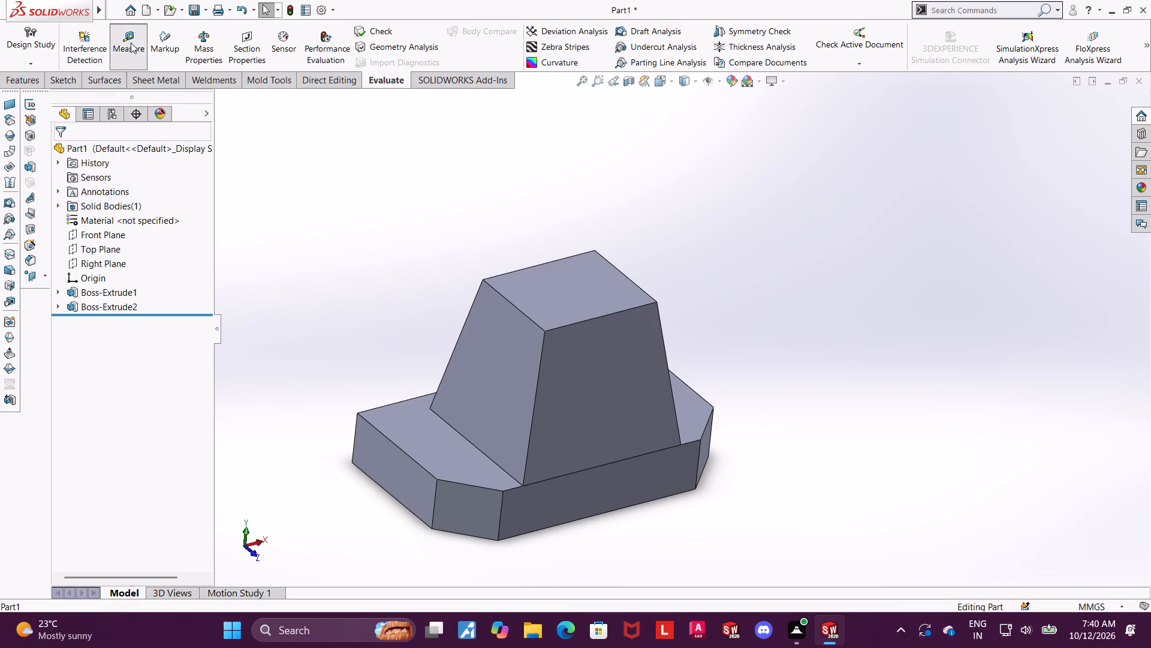
click(502, 297)
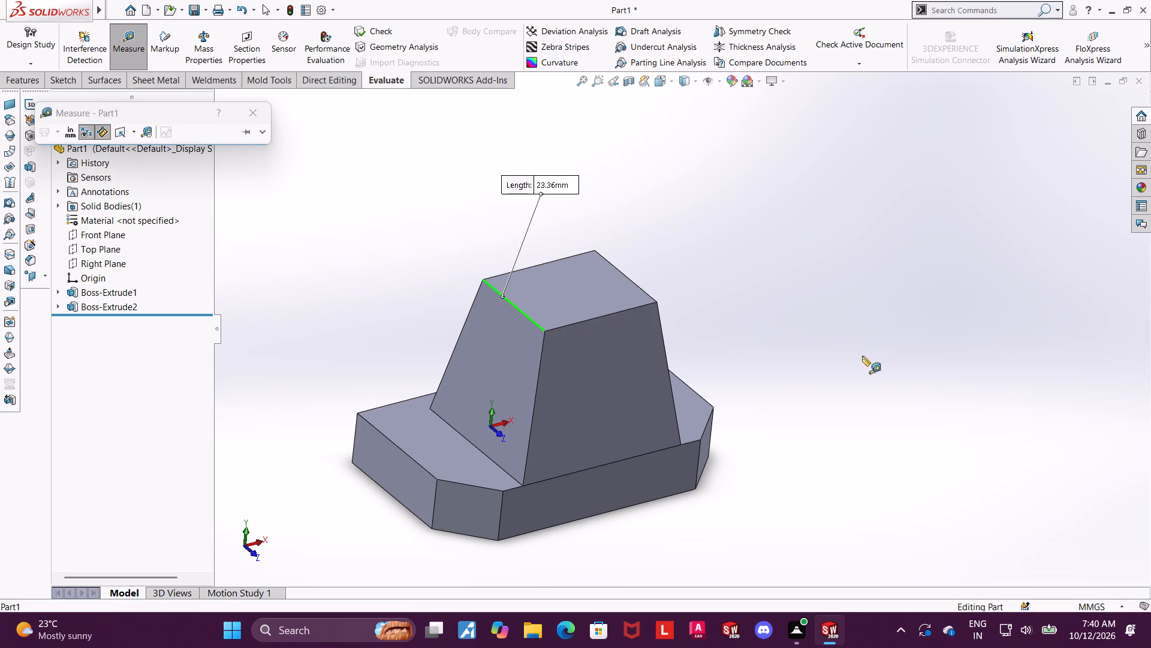
scroll(861, 356, up, 1)
middle_drag(861, 355, 896, 314)
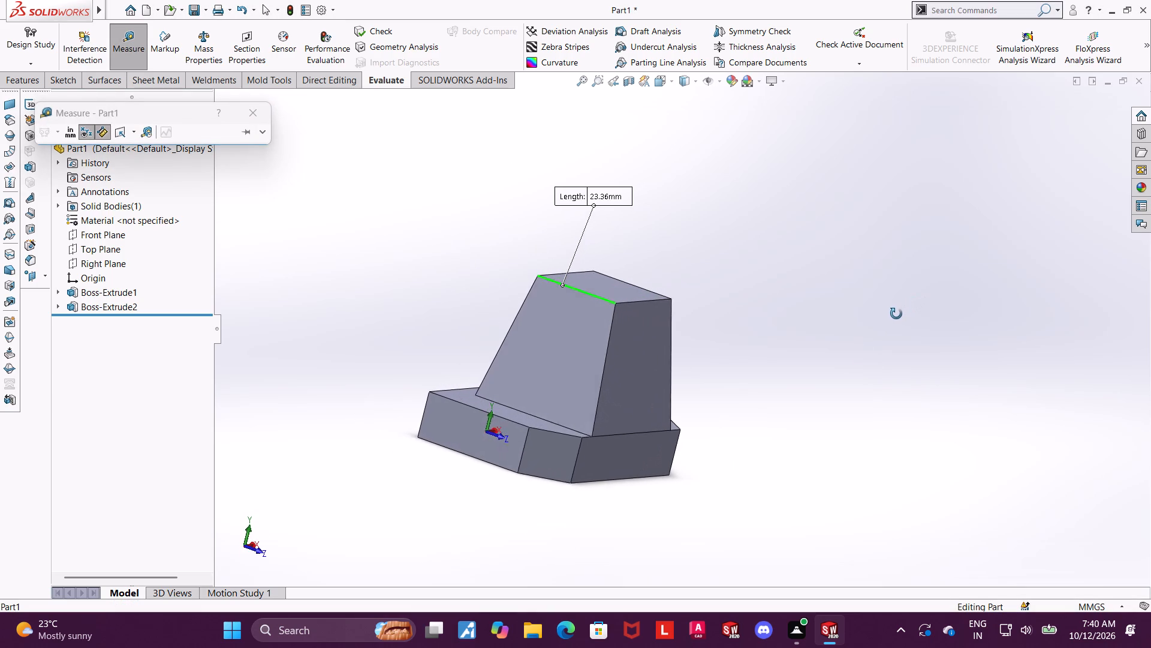
middle_drag(896, 314, 896, 321)
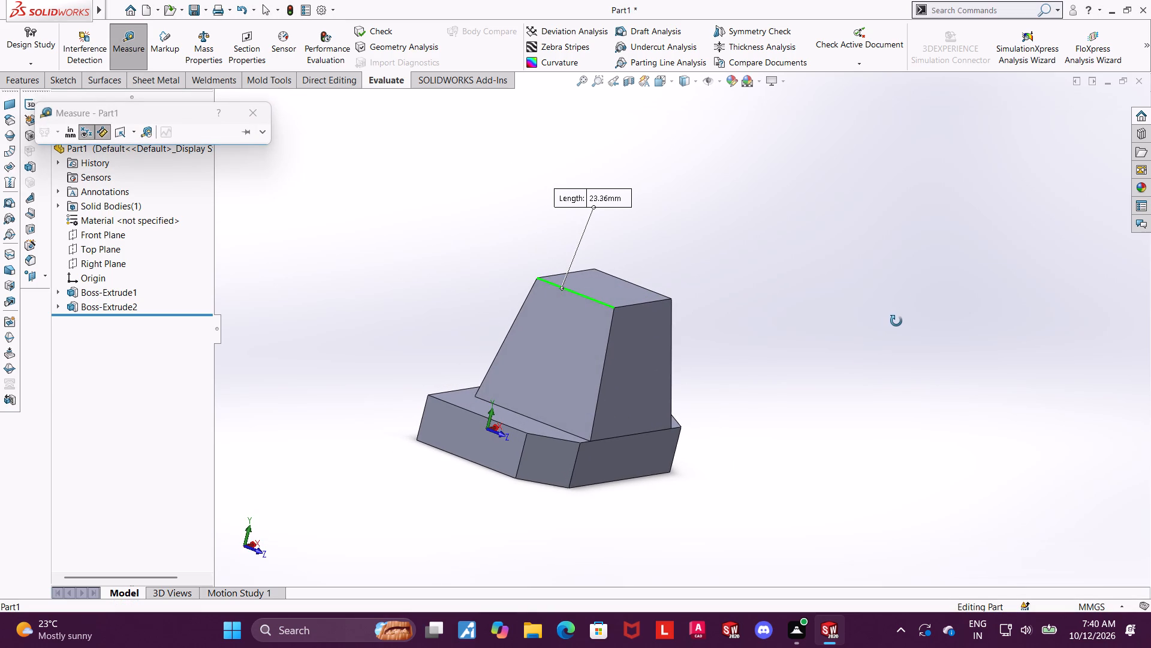
middle_drag(896, 321, 887, 338)
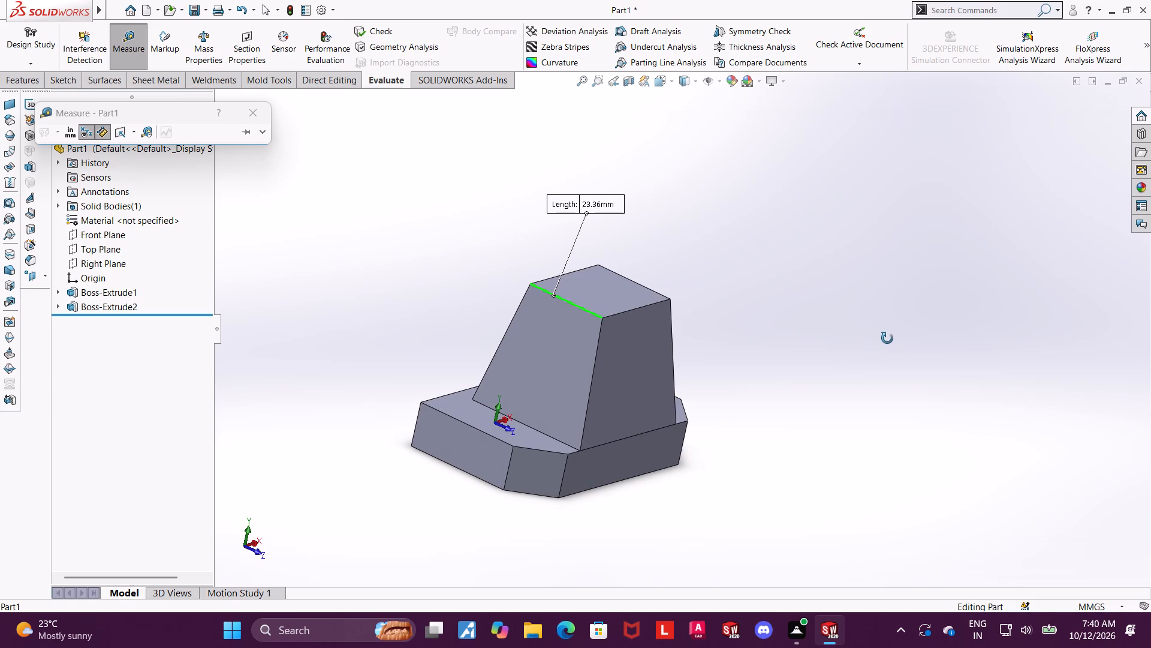
middle_drag(887, 338, 882, 335)
key(Escape)
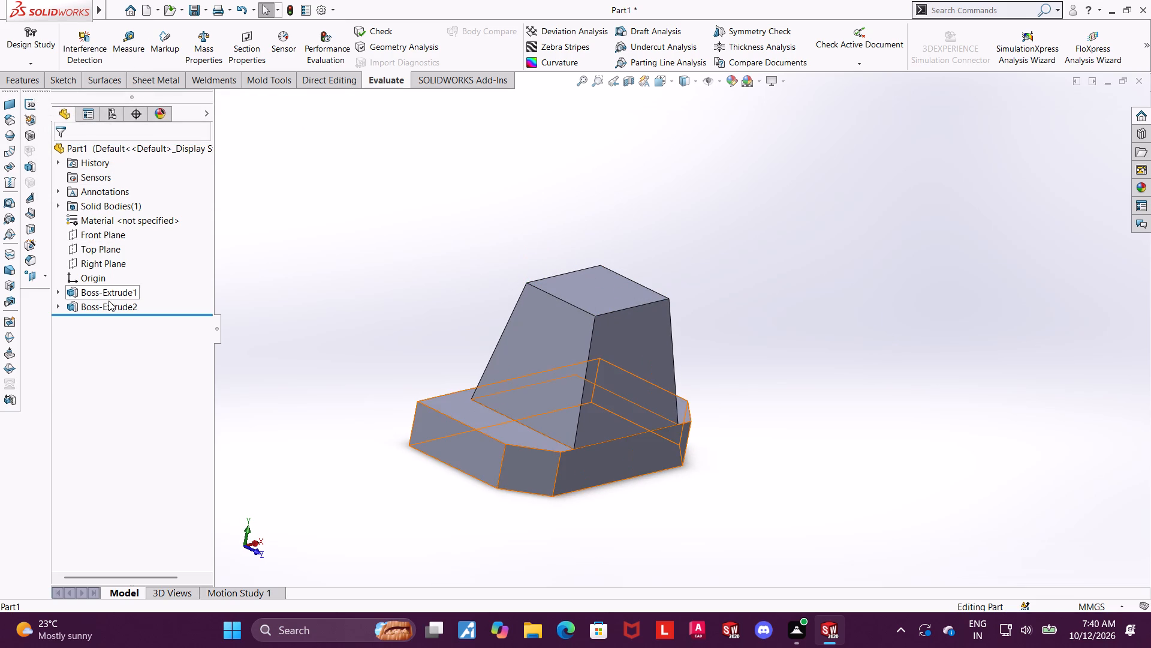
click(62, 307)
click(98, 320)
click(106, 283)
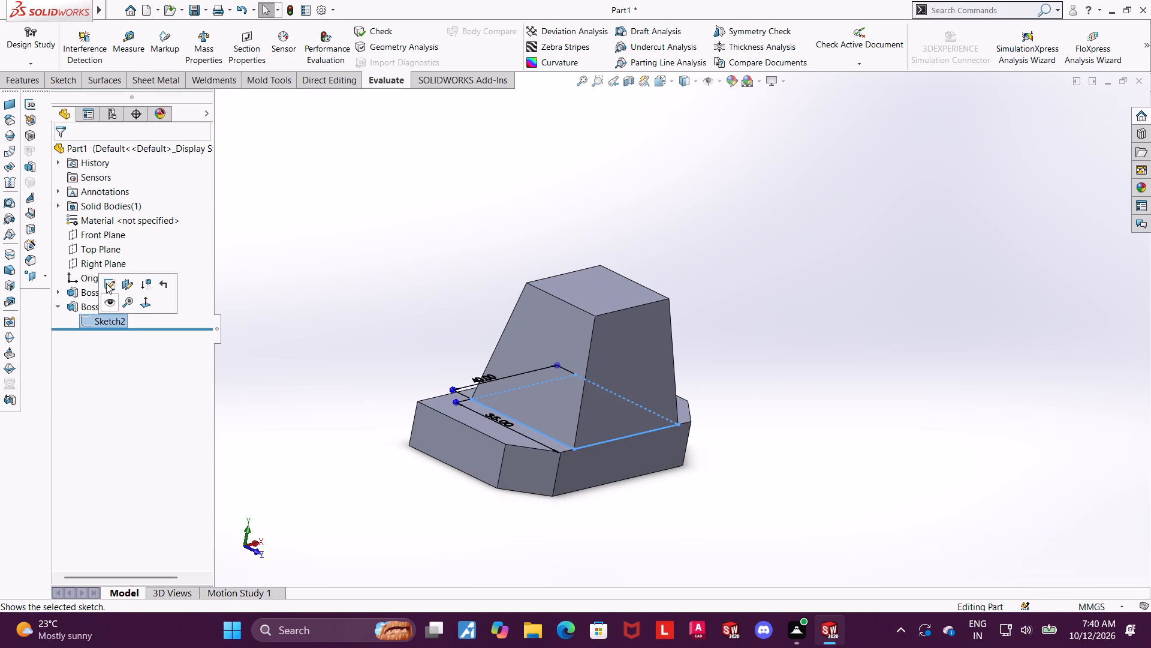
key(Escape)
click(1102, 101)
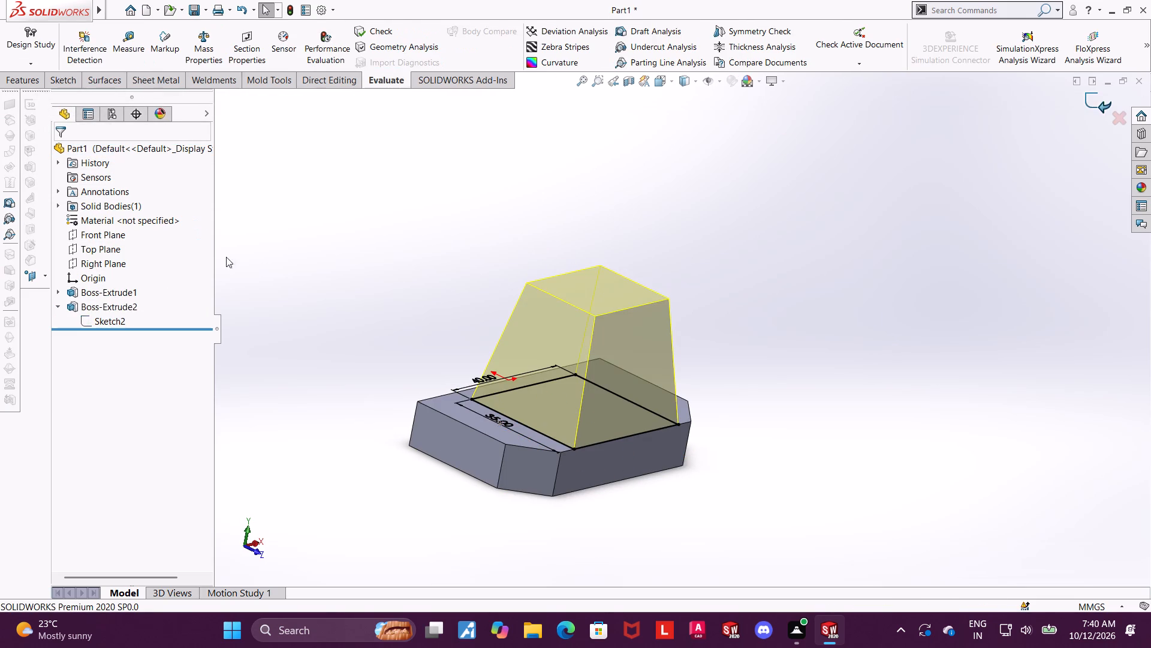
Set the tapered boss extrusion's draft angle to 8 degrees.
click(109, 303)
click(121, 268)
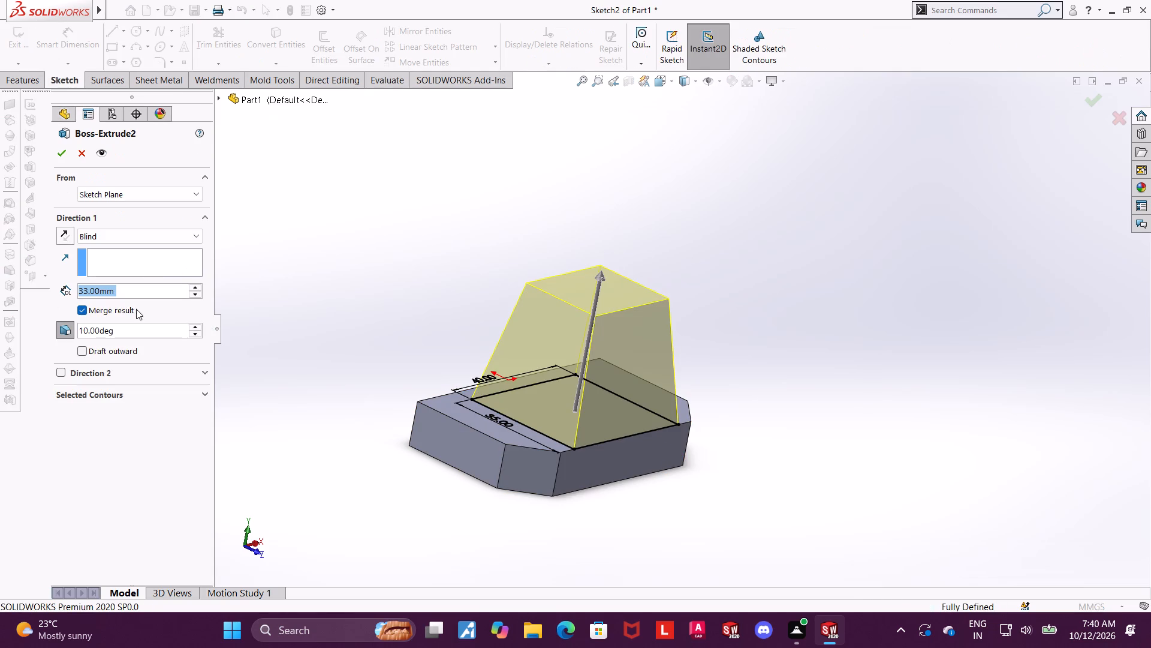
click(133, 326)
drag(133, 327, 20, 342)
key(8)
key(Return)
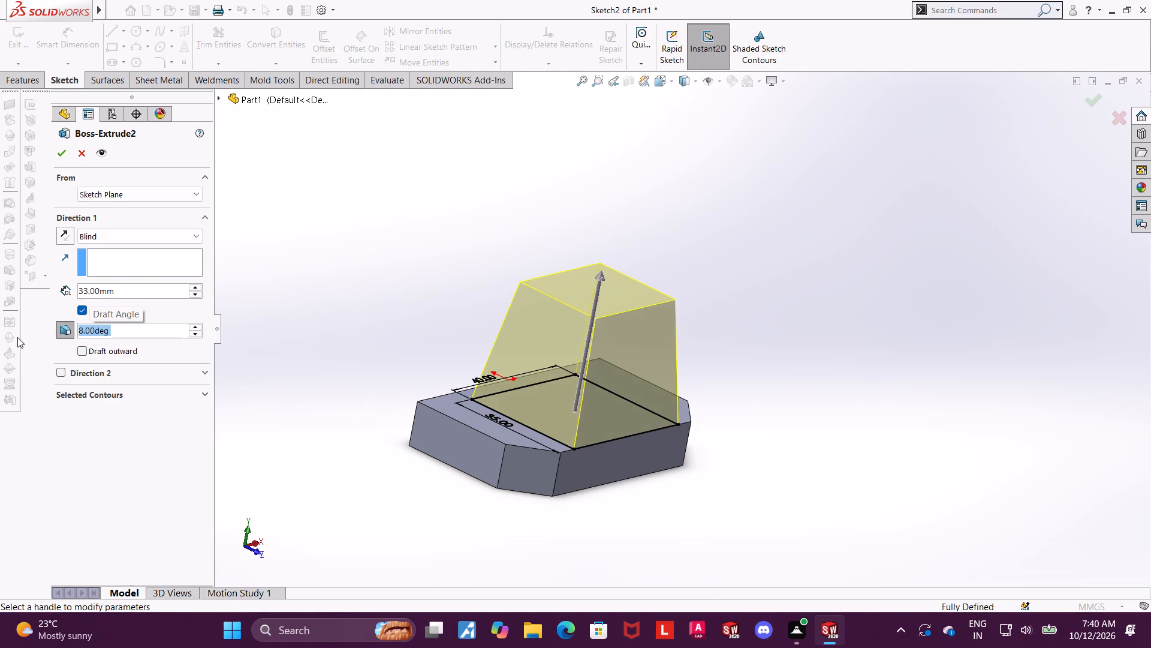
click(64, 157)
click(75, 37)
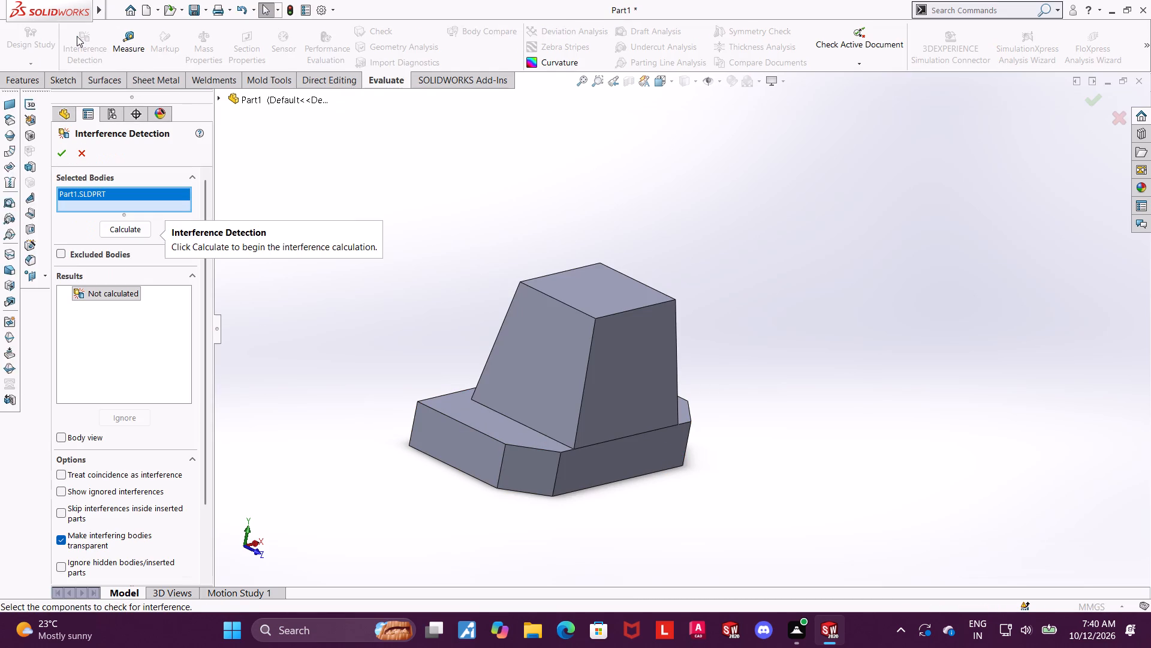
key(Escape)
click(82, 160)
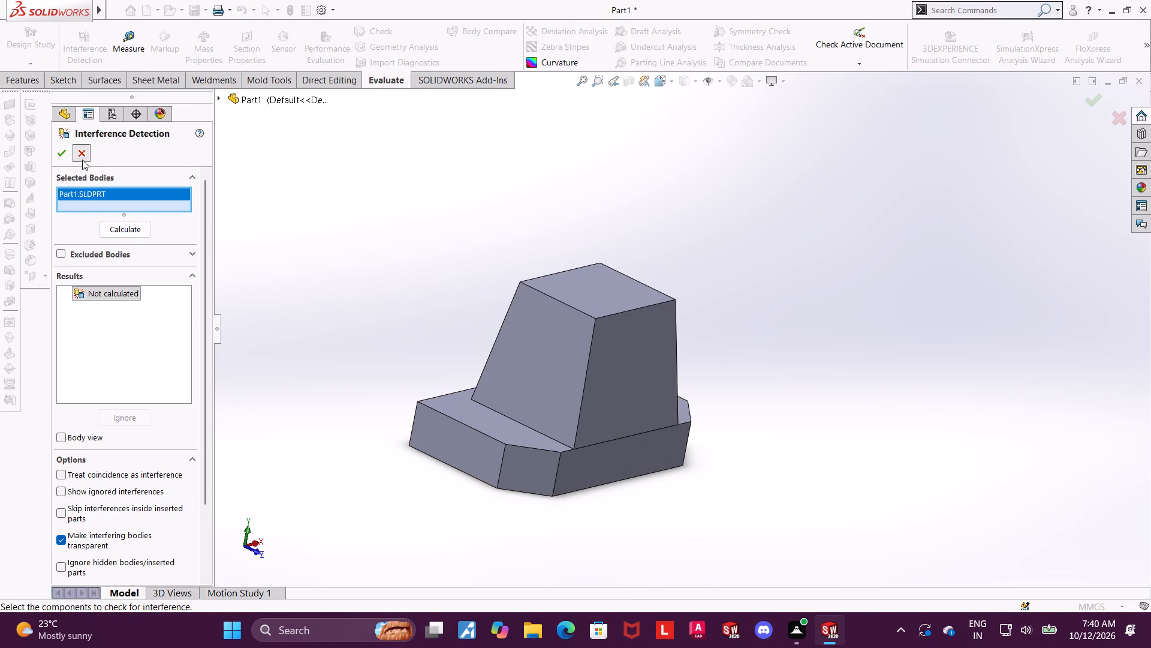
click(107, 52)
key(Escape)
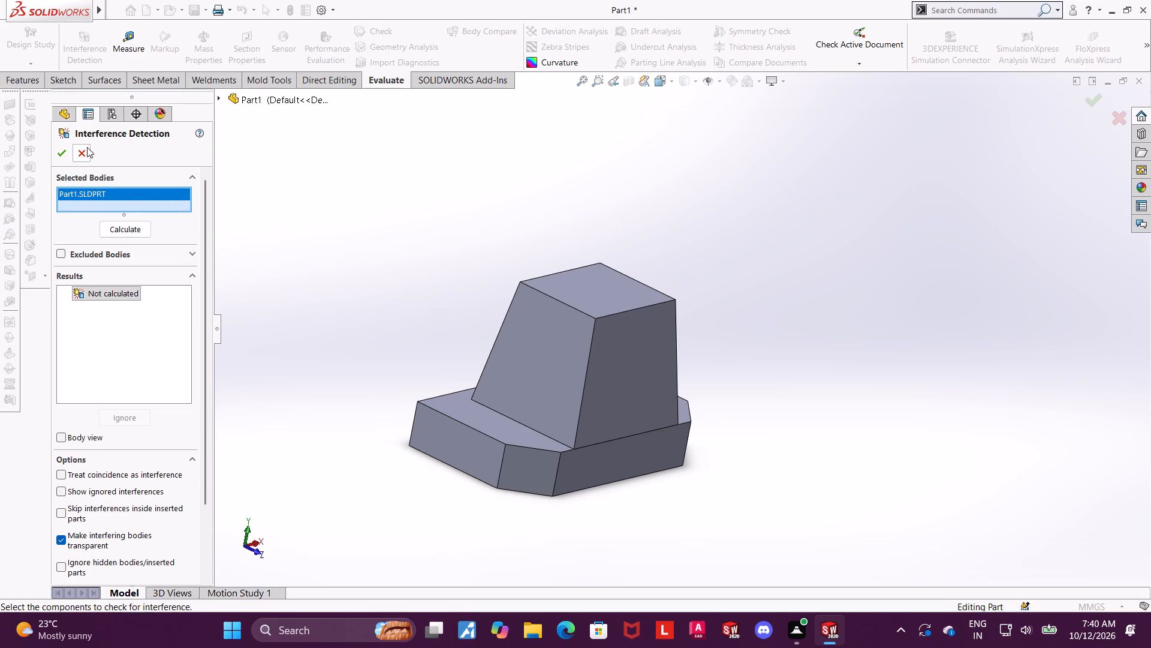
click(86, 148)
Measure the length of the side edge of the tapered boss's top face.
click(121, 41)
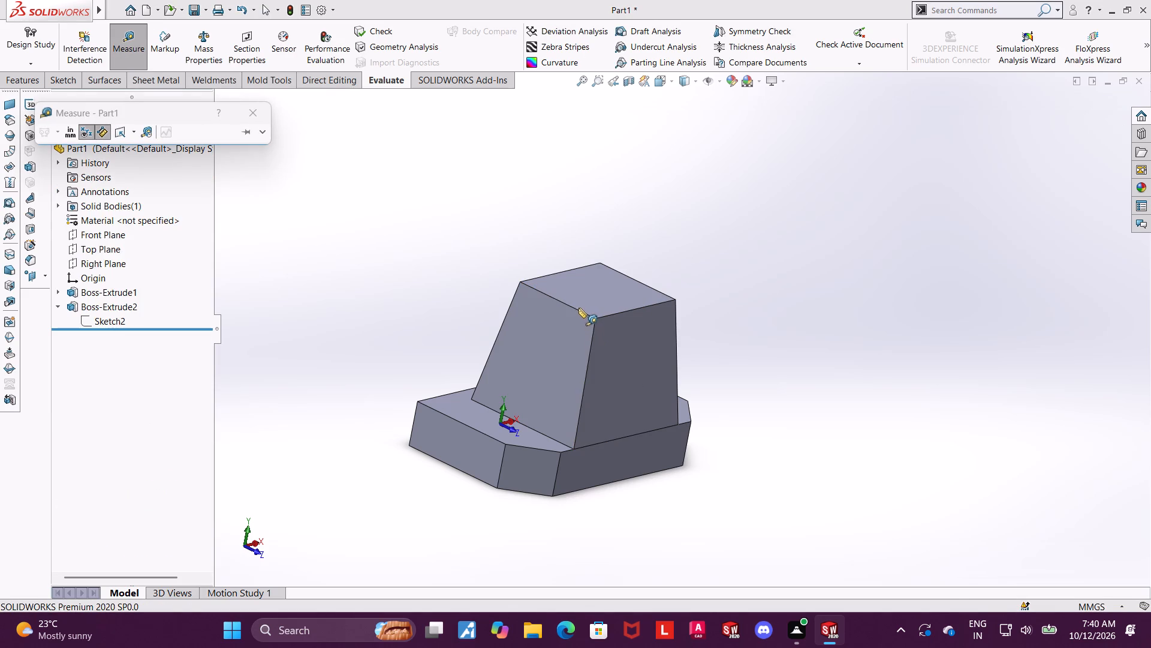
click(578, 309)
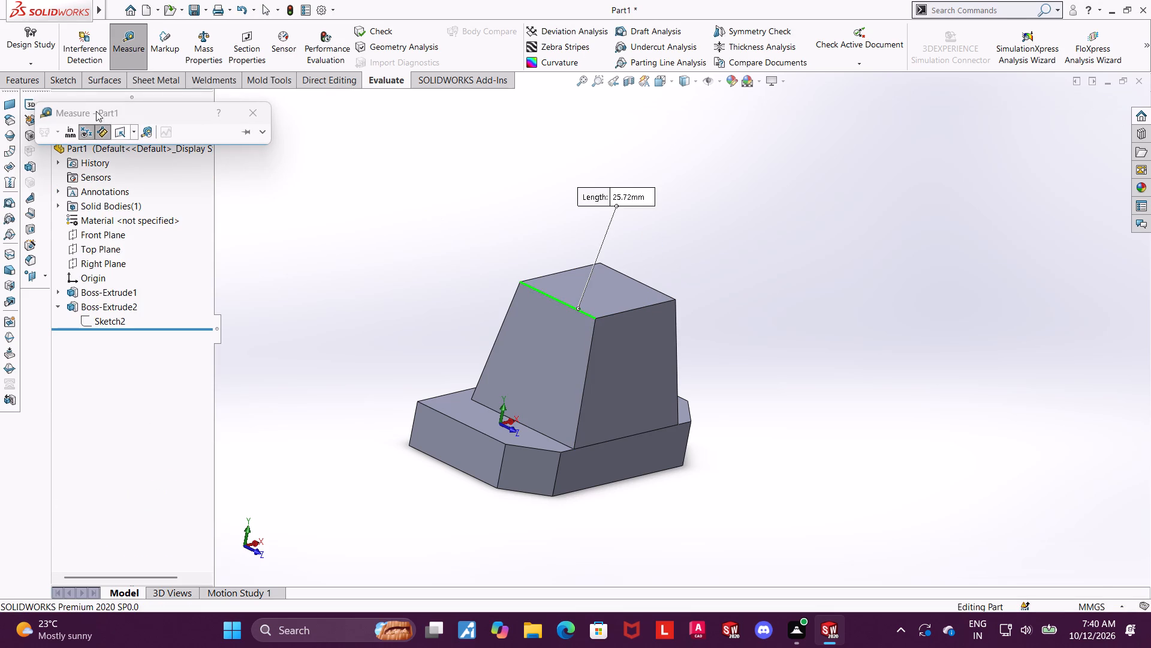
key(Escape)
key(Escape)
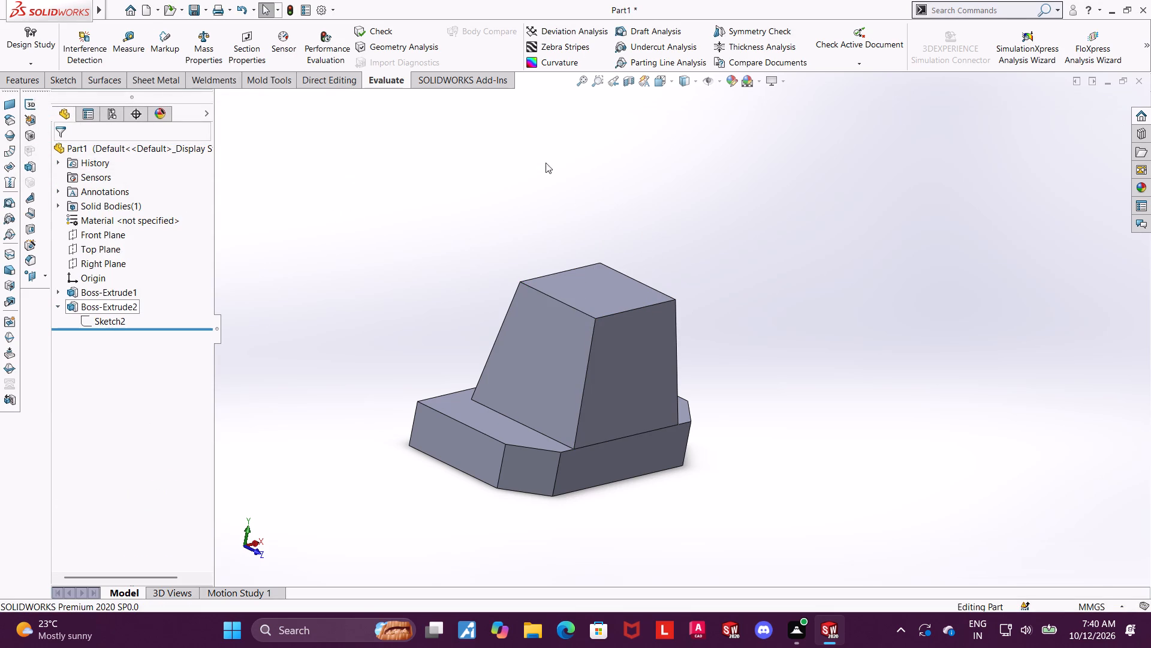
Delete the tapered boss extrusion, keeping its 40 x 35 mm profile sketch on the base block.
right_click(106, 305)
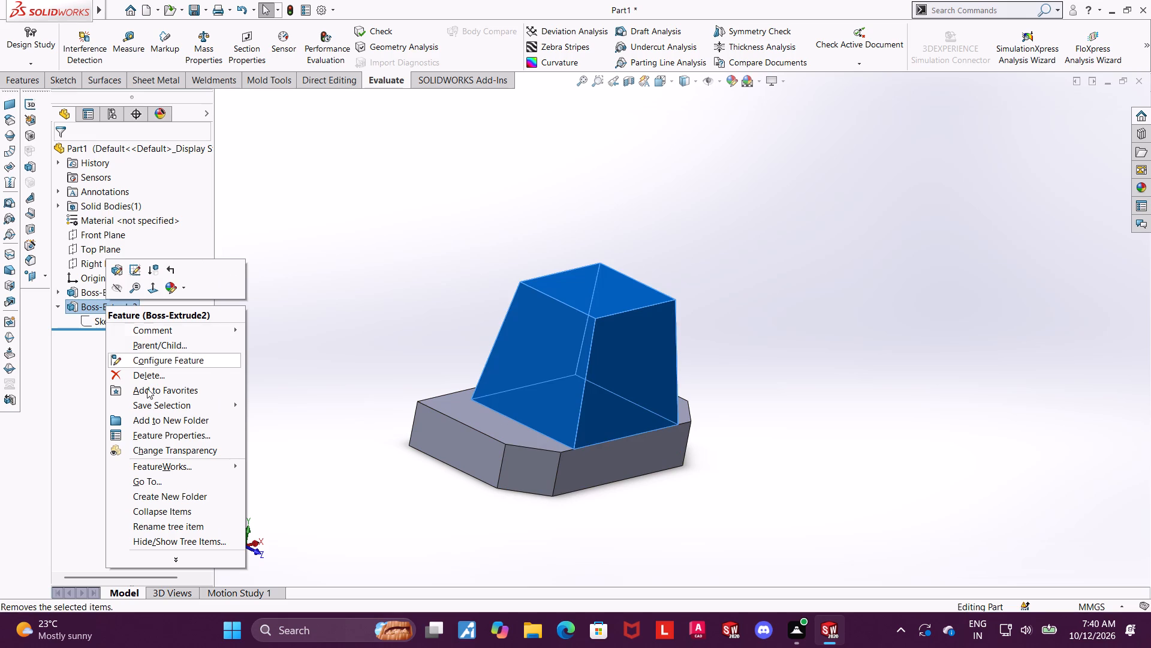
click(146, 382)
click(688, 233)
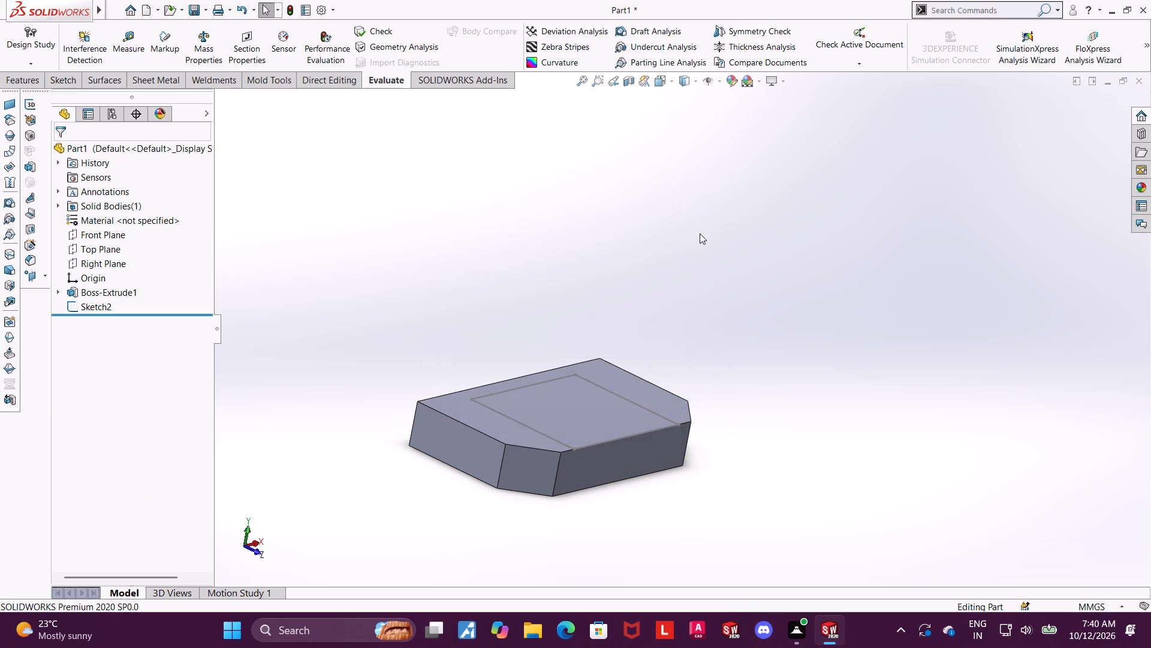
key(Escape)
Create a reference plane offset 45 mm above the Top Plane.
middle_drag(808, 244, 779, 259)
click(825, 274)
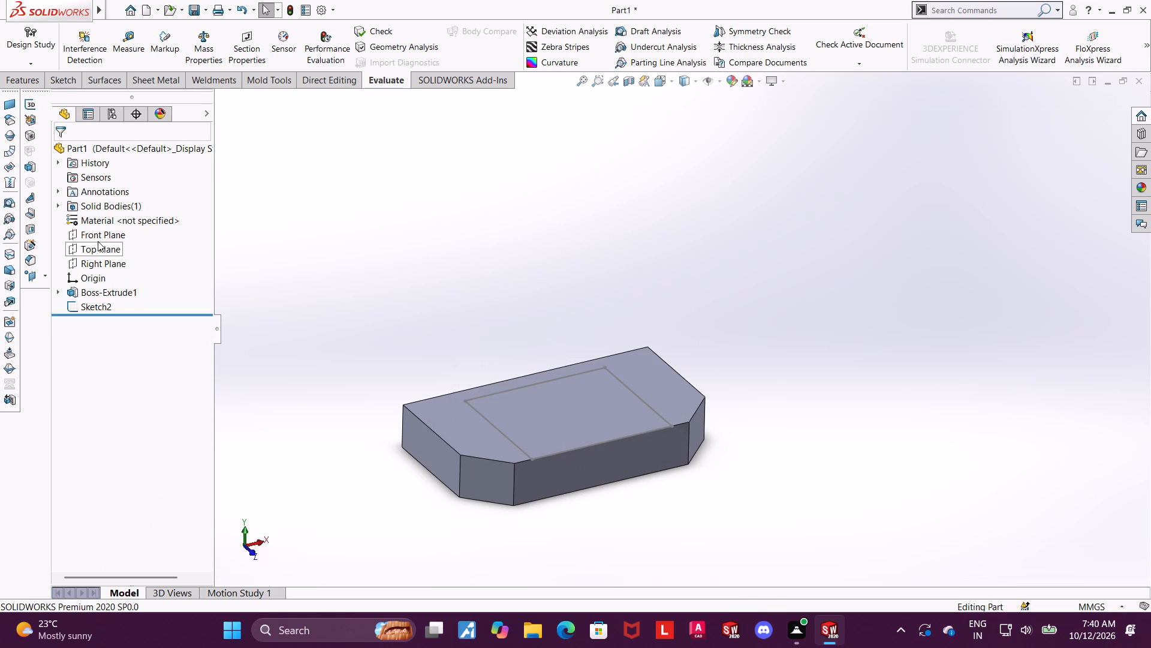
click(99, 248)
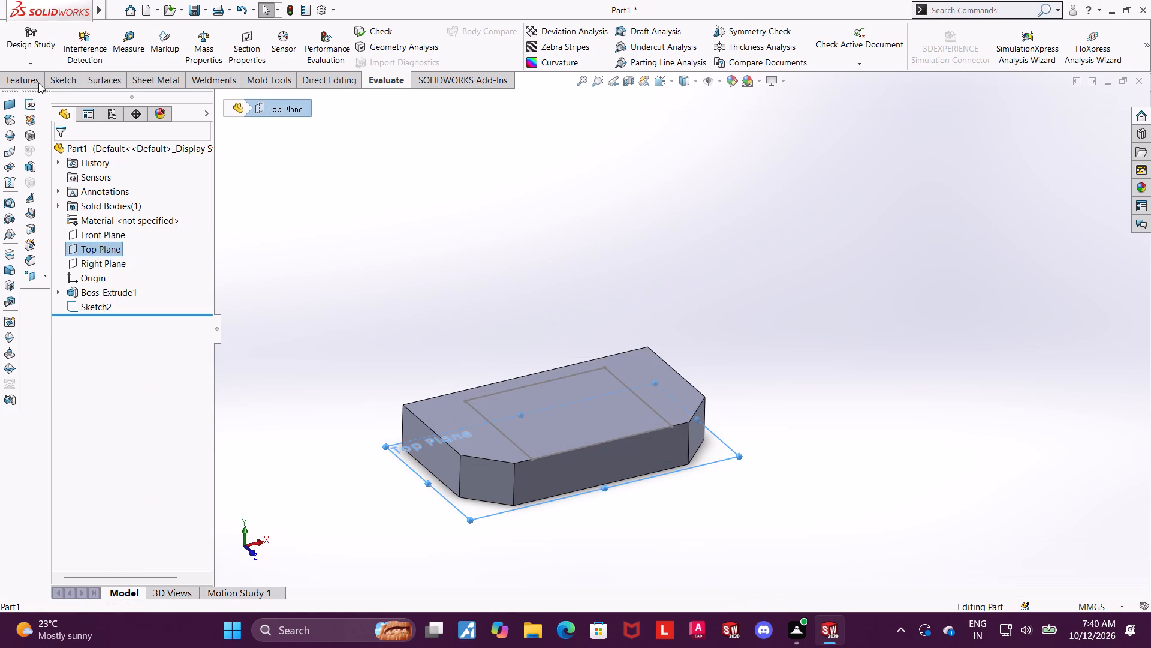
click(4, 79)
click(589, 35)
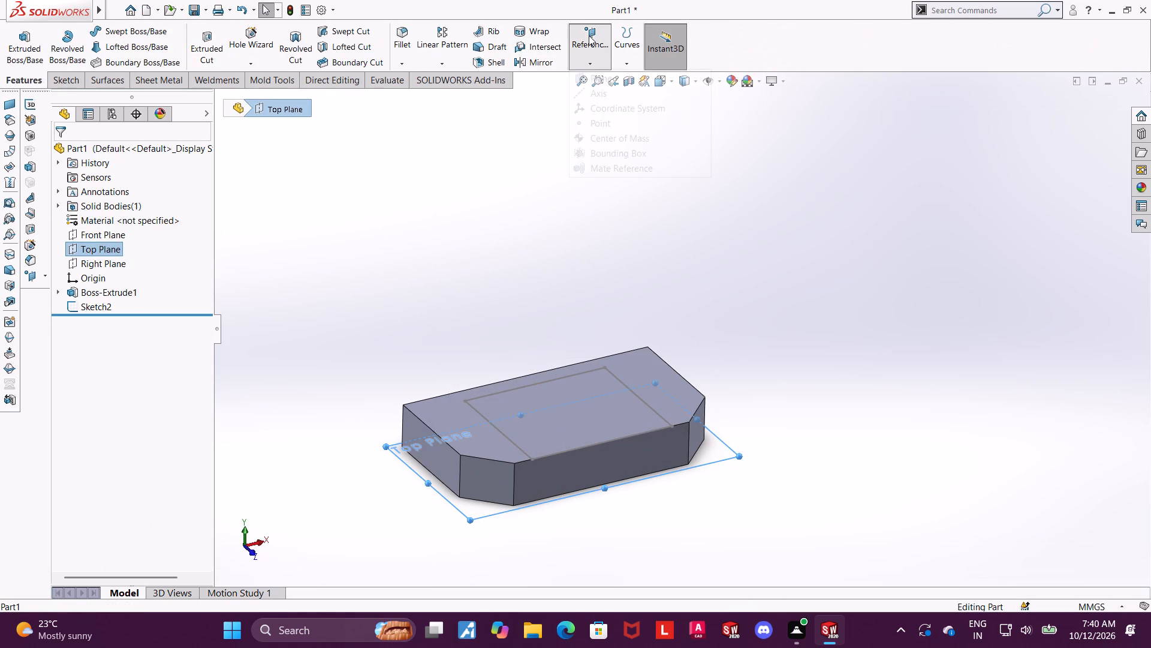
click(601, 80)
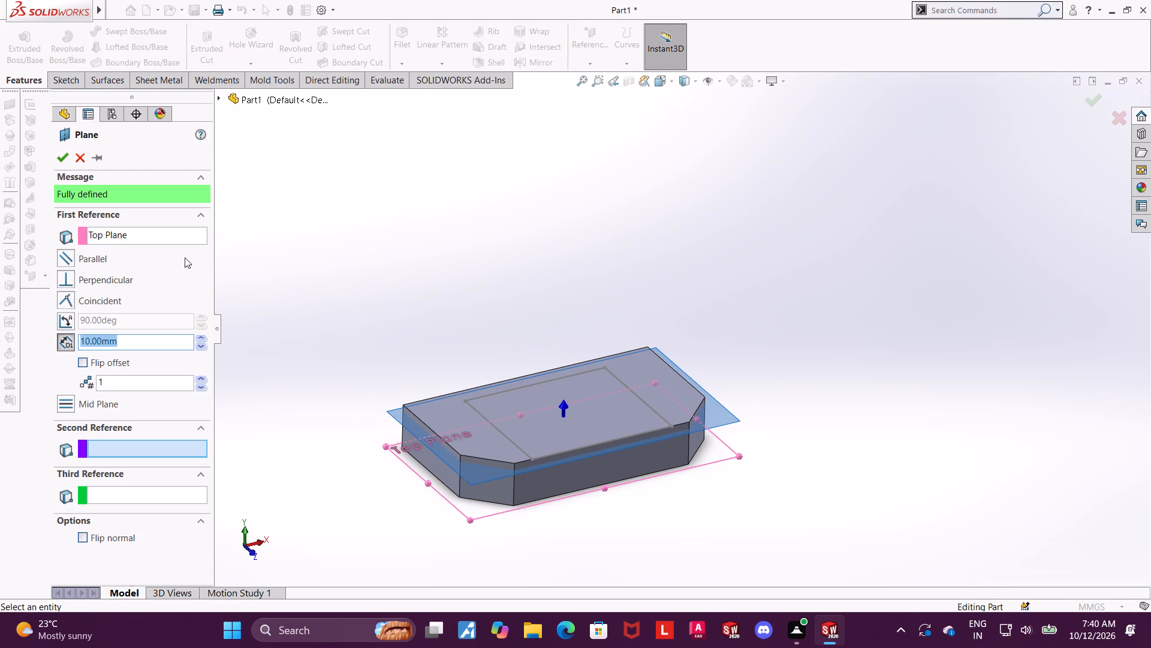
text(45)
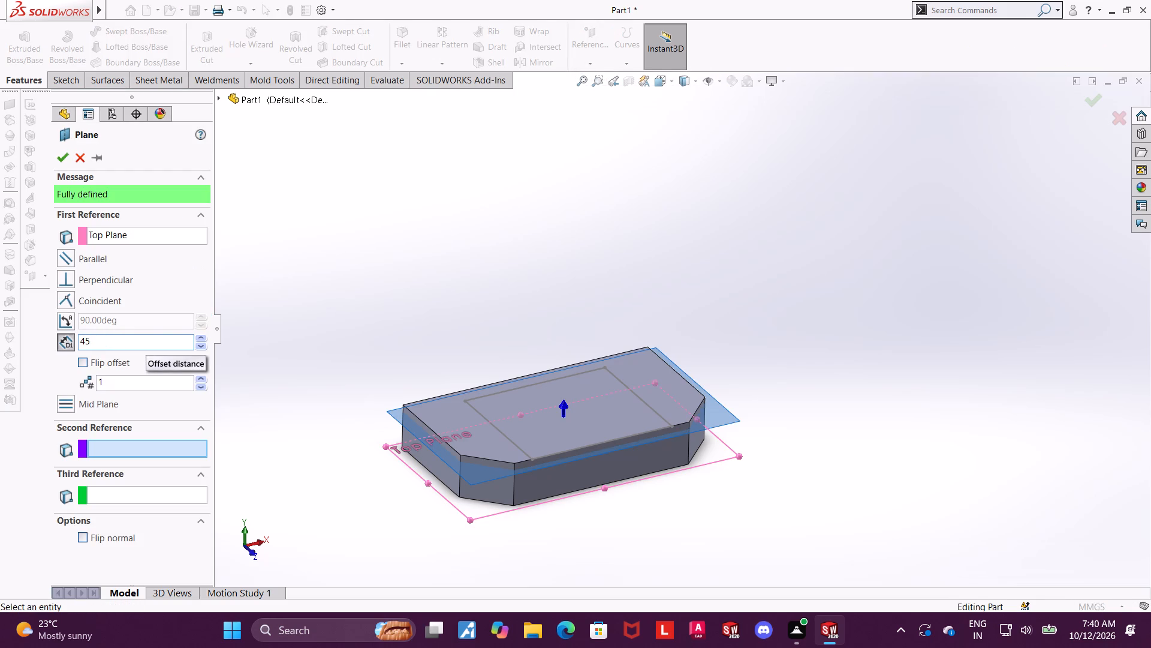
key(Return)
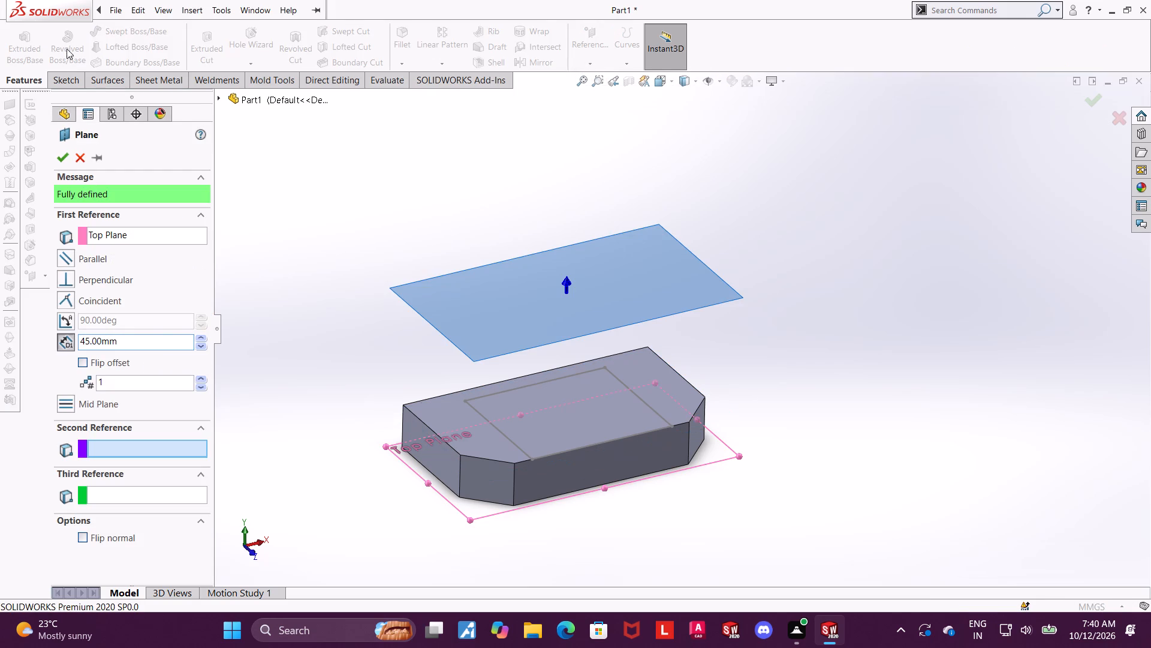
click(62, 154)
key(Escape)
Sketch a corner rectangle about 40 x 20 mm on the offset plane, from the block edge between the chamfers, matching the lower profile's width.
scroll(679, 290, up, 1)
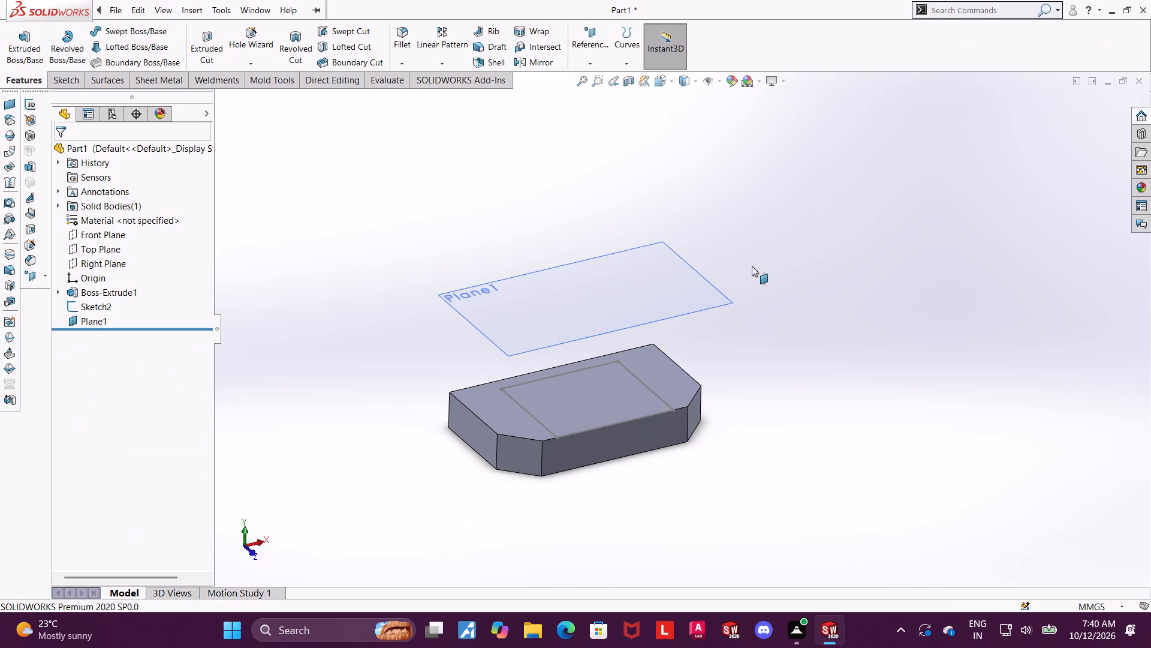
scroll(797, 295, down, 2)
middle_drag(853, 342, 830, 359)
scroll(601, 347, up, 2)
click(564, 319)
click(612, 286)
click(106, 338)
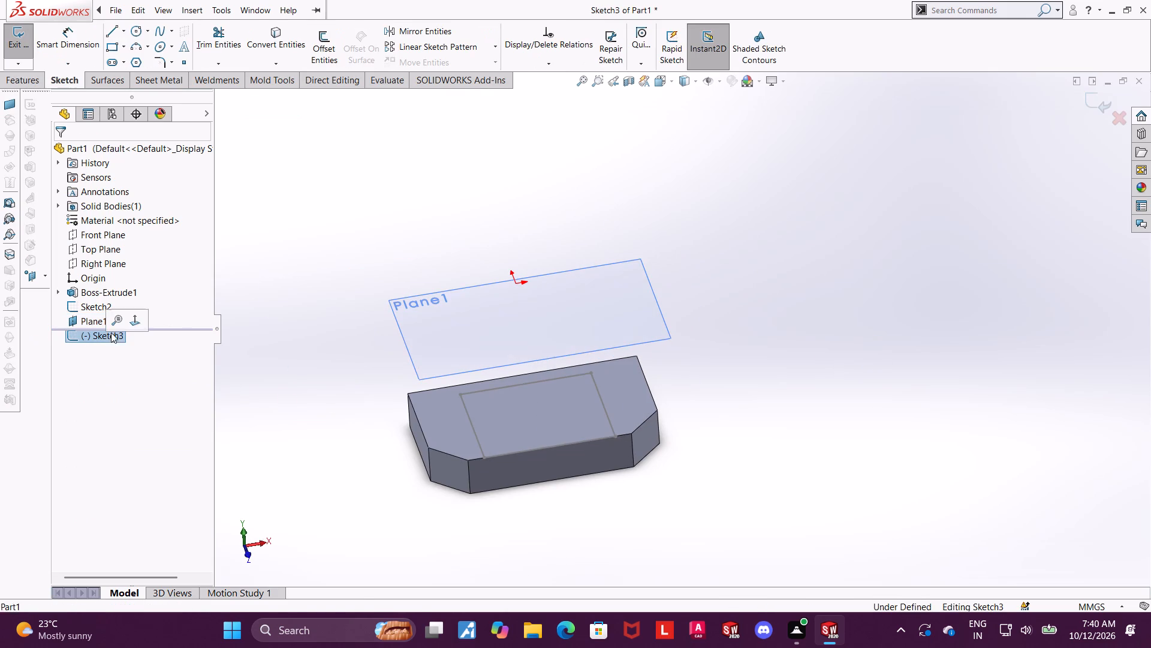
click(135, 319)
scroll(519, 373, up, 3)
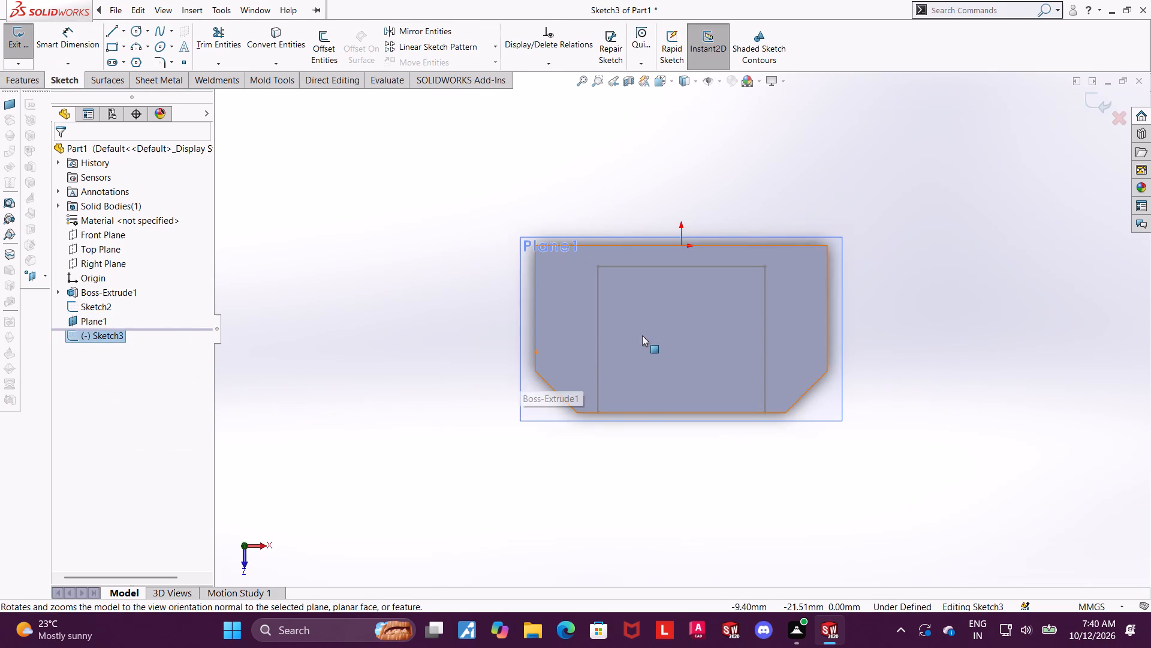
scroll(826, 329, down, 1)
scroll(803, 332, up, 2)
scroll(803, 332, down, 1)
click(118, 50)
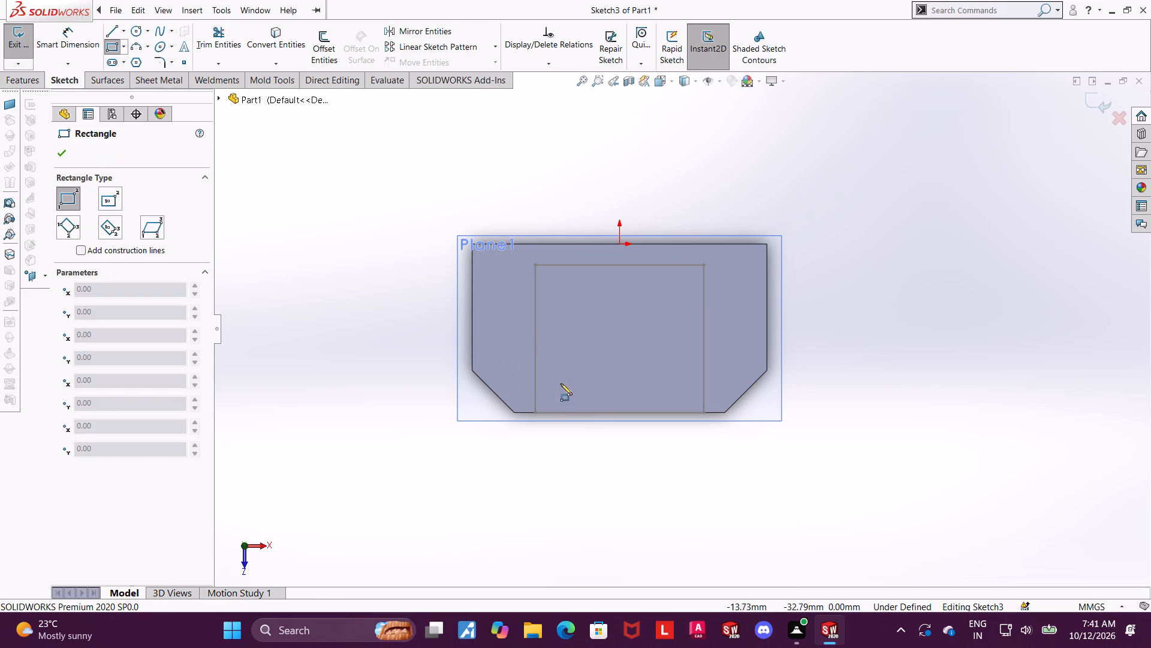
click(533, 415)
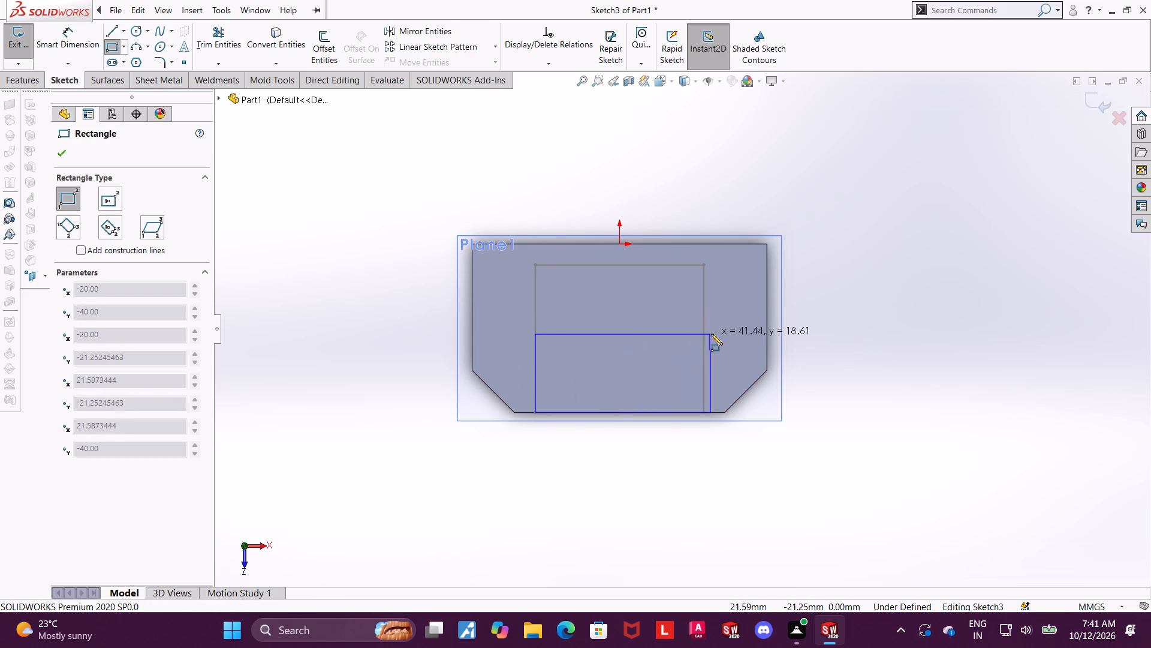
click(704, 328)
key(Escape)
key(Escape)
Dimension the rectangle's side line to 25 mm.
click(84, 34)
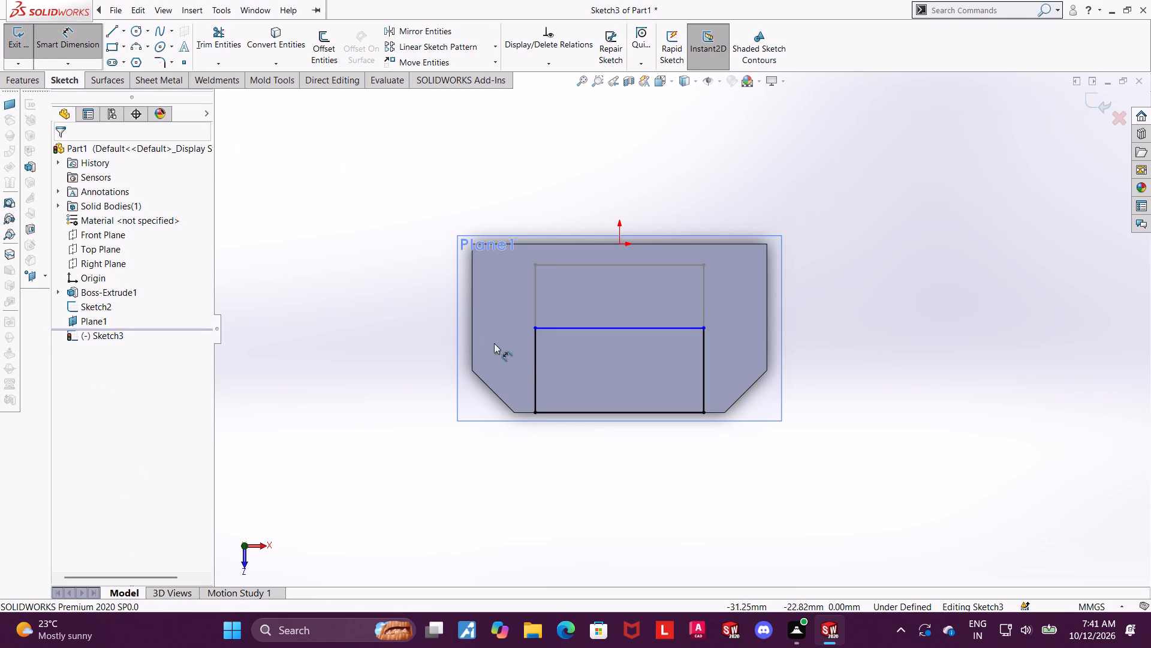
click(535, 361)
click(405, 362)
text(25)
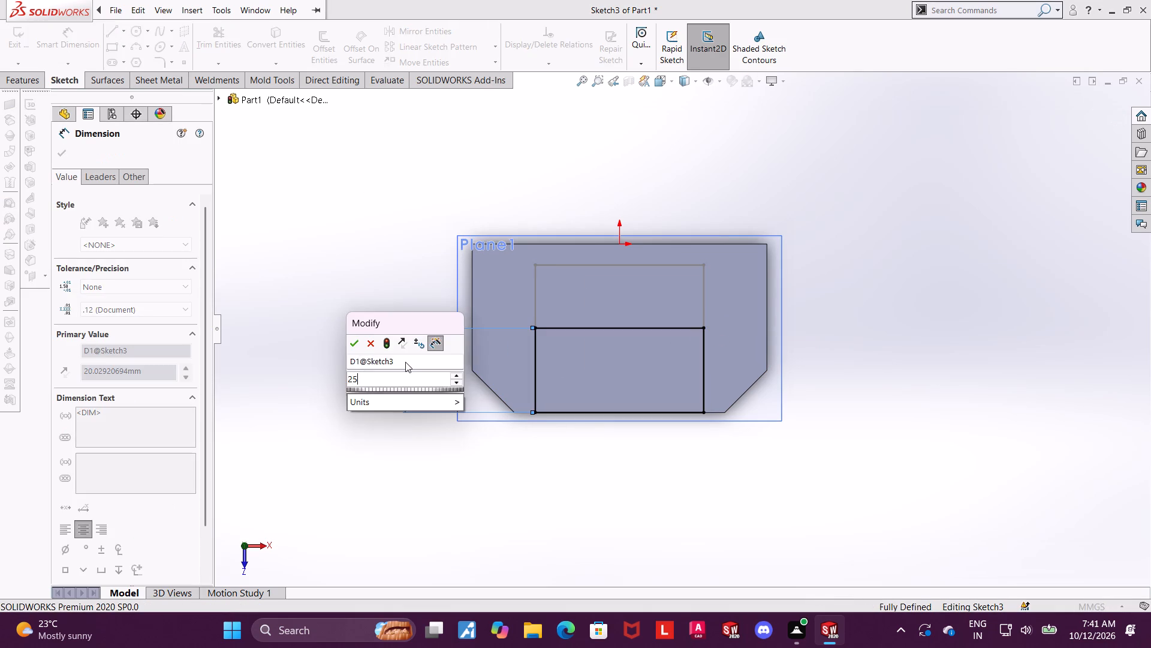
key(Return)
key(Escape)
key(Escape)
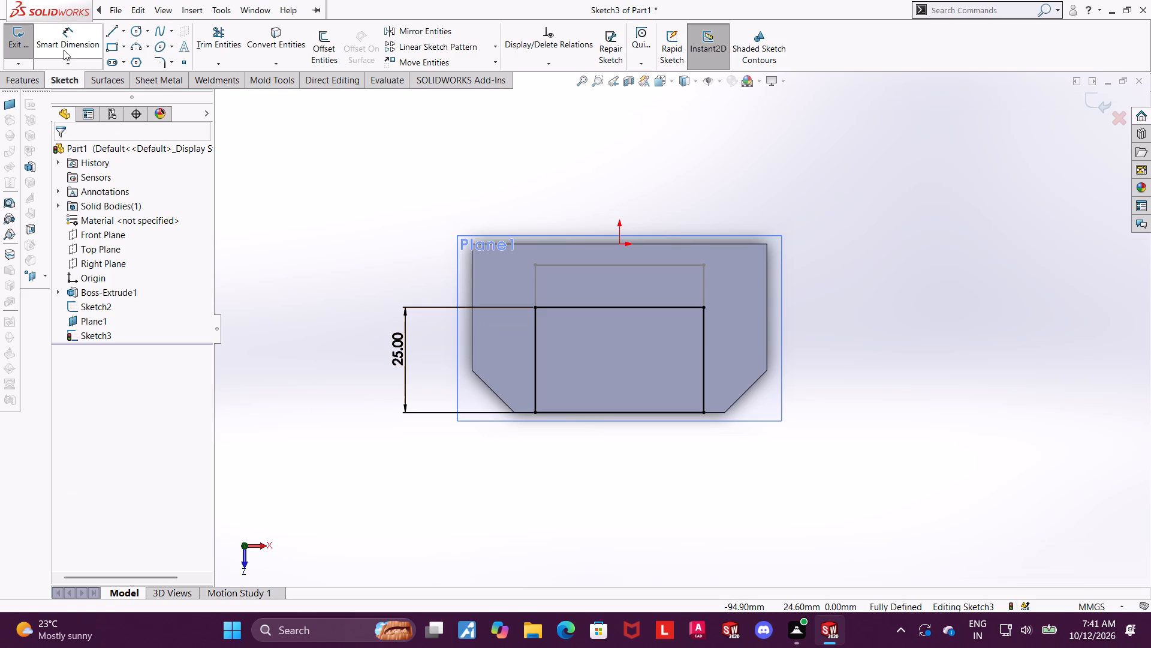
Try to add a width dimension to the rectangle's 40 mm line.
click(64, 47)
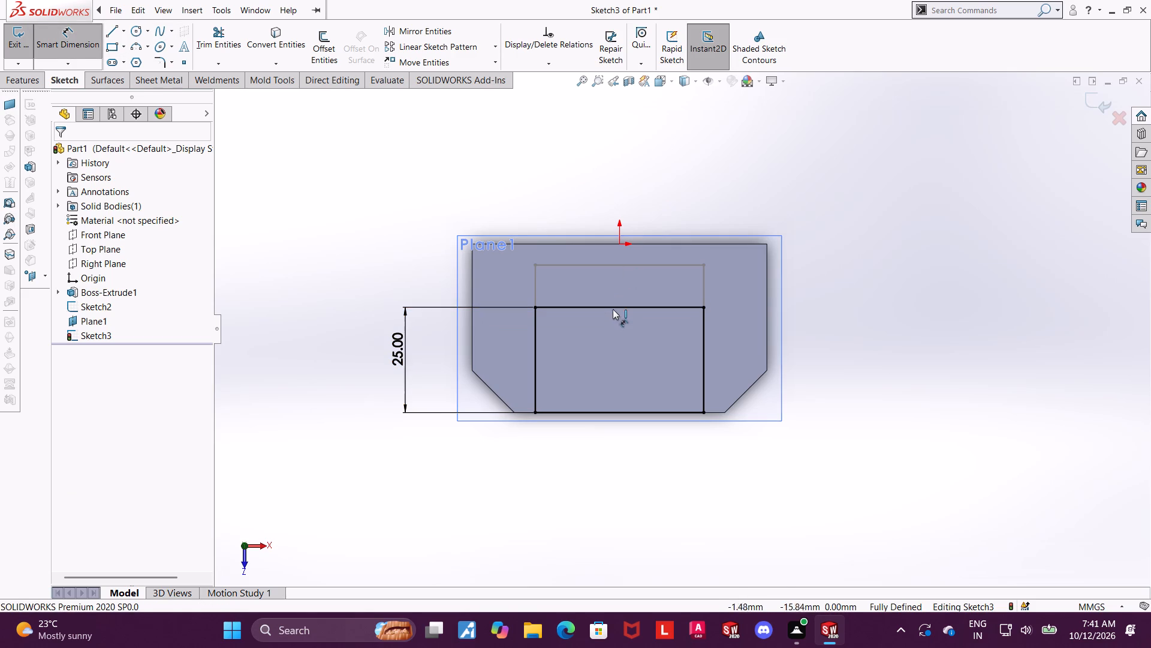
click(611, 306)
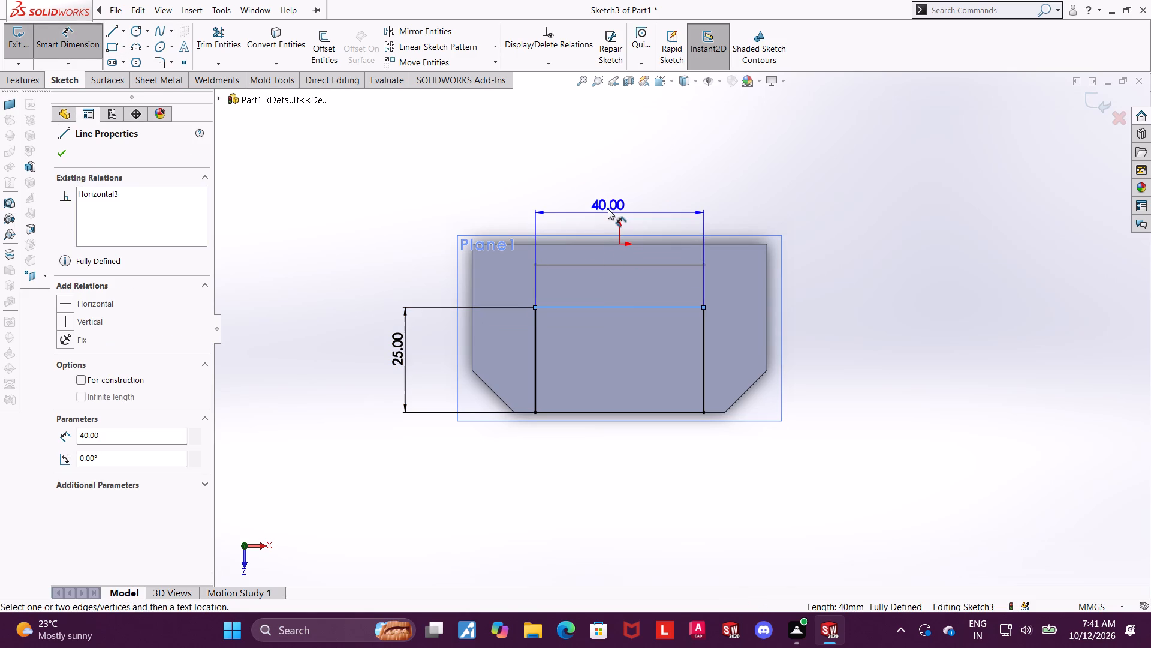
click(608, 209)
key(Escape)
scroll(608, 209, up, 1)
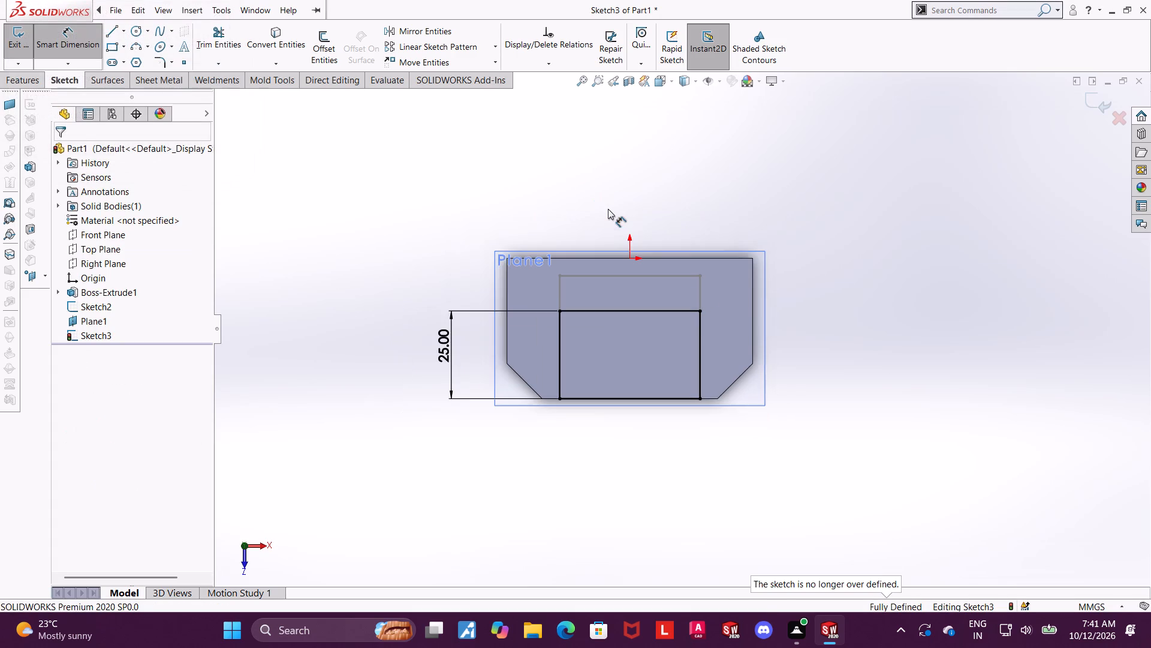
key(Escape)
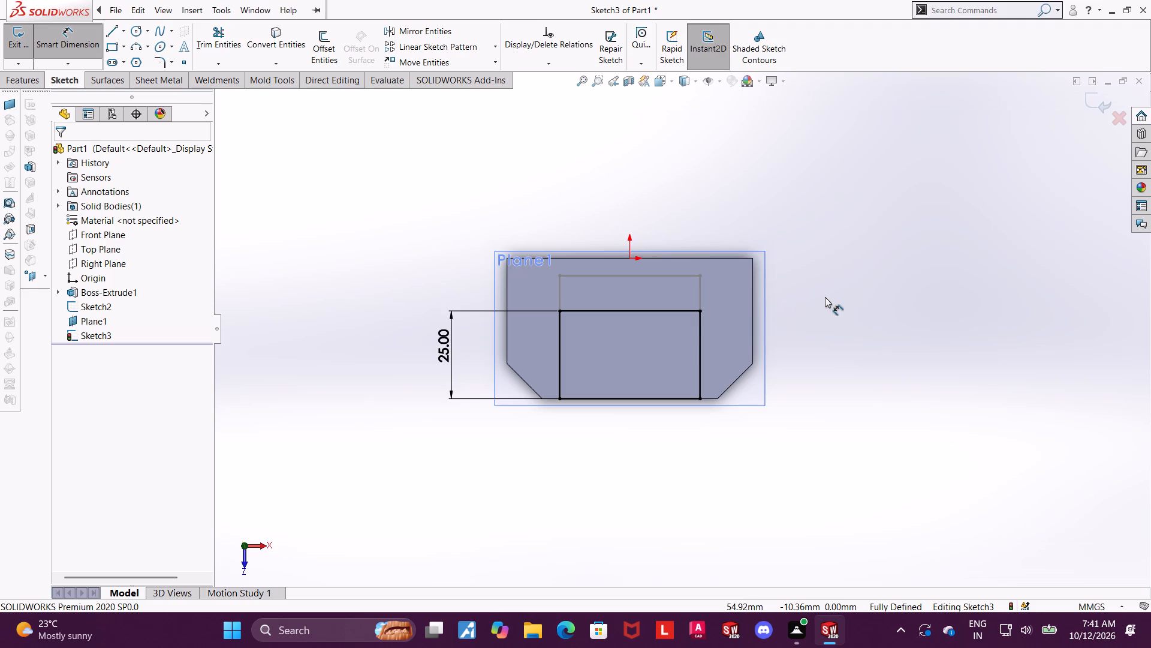
Exit the rectangle sketch on the offset plane.
scroll(825, 297, up, 2)
scroll(824, 297, down, 2)
click(1104, 102)
Loft a merged solid between the upper 40 x 25 mm rectangle and the lower 40 x 35 mm profile, connecting matching corners to remove the twist.
middle_drag(806, 329, 794, 247)
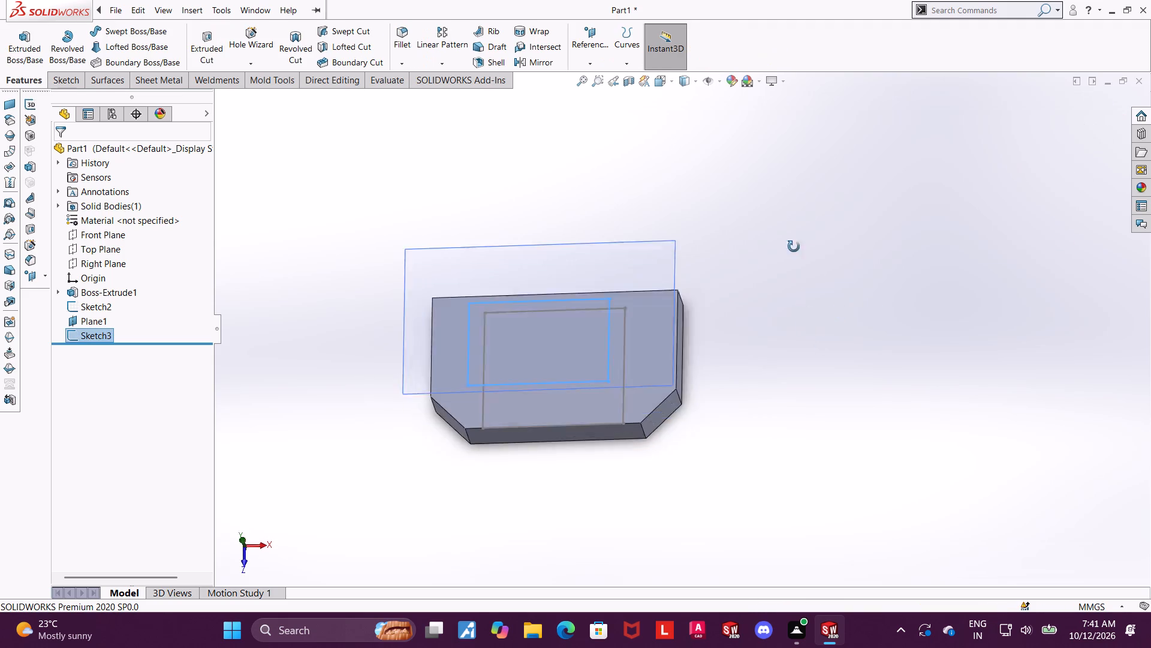
middle_drag(794, 247, 836, 152)
key(Escape)
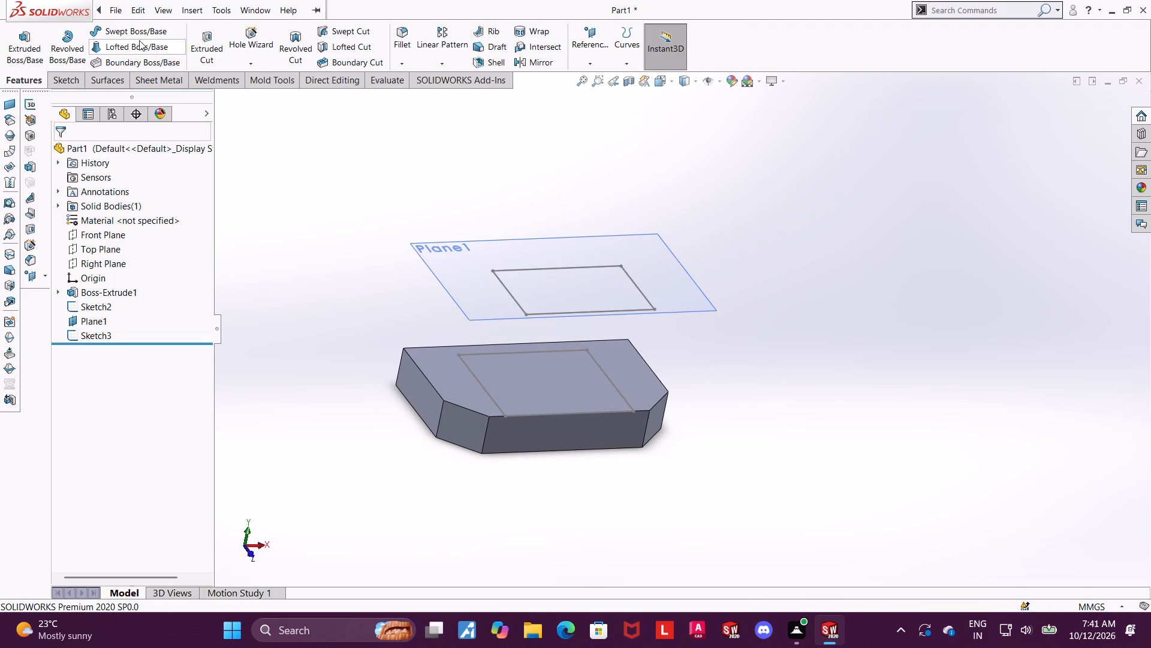
click(137, 47)
click(221, 103)
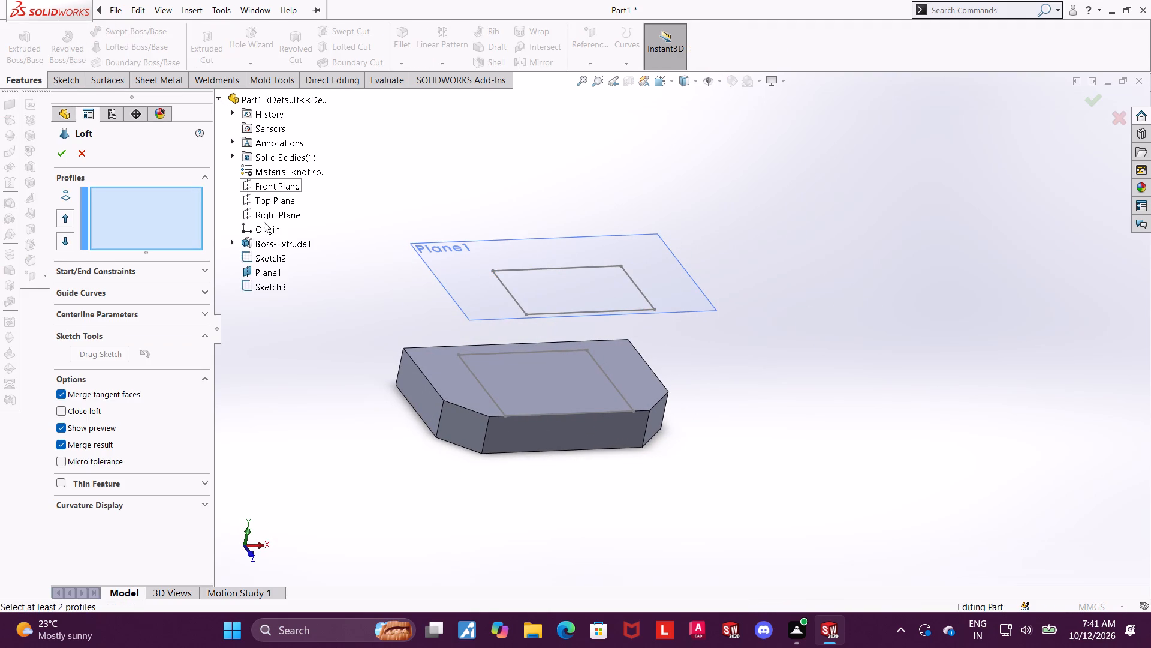
click(267, 284)
click(263, 258)
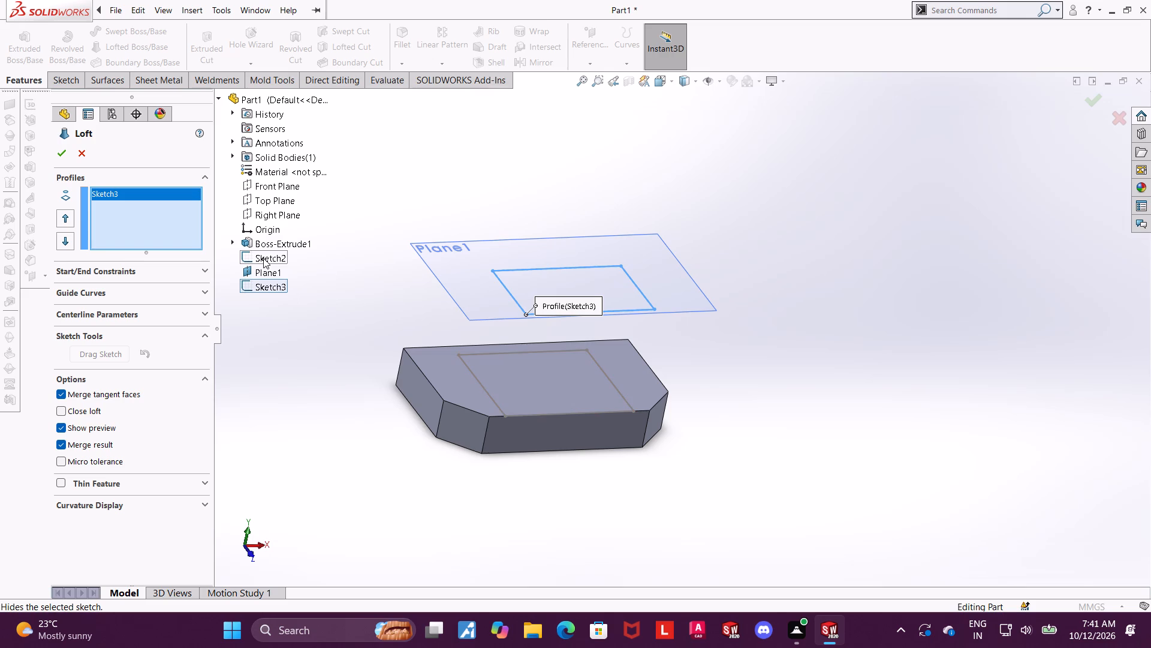
click(261, 262)
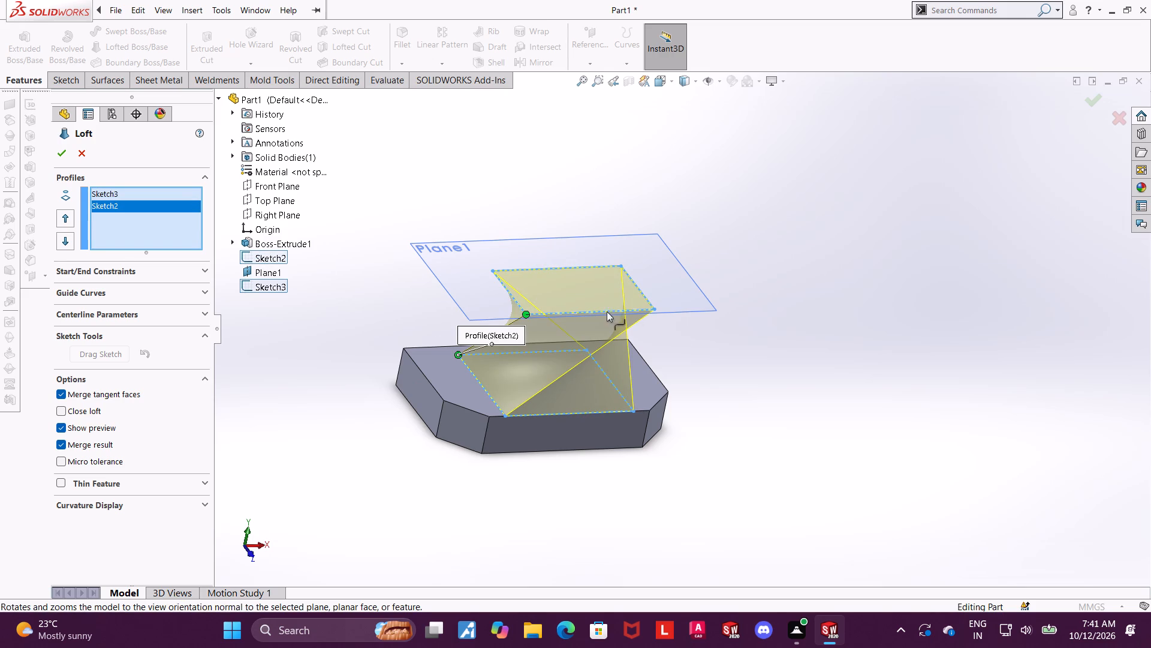
drag(526, 315, 501, 278)
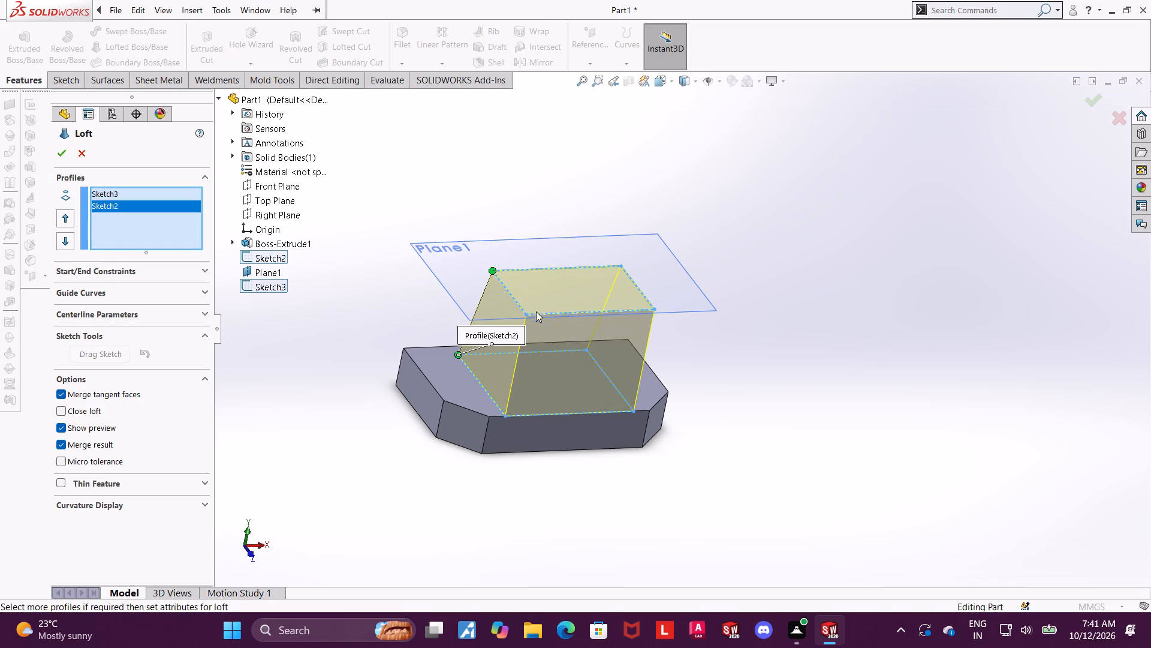
click(58, 157)
click(797, 316)
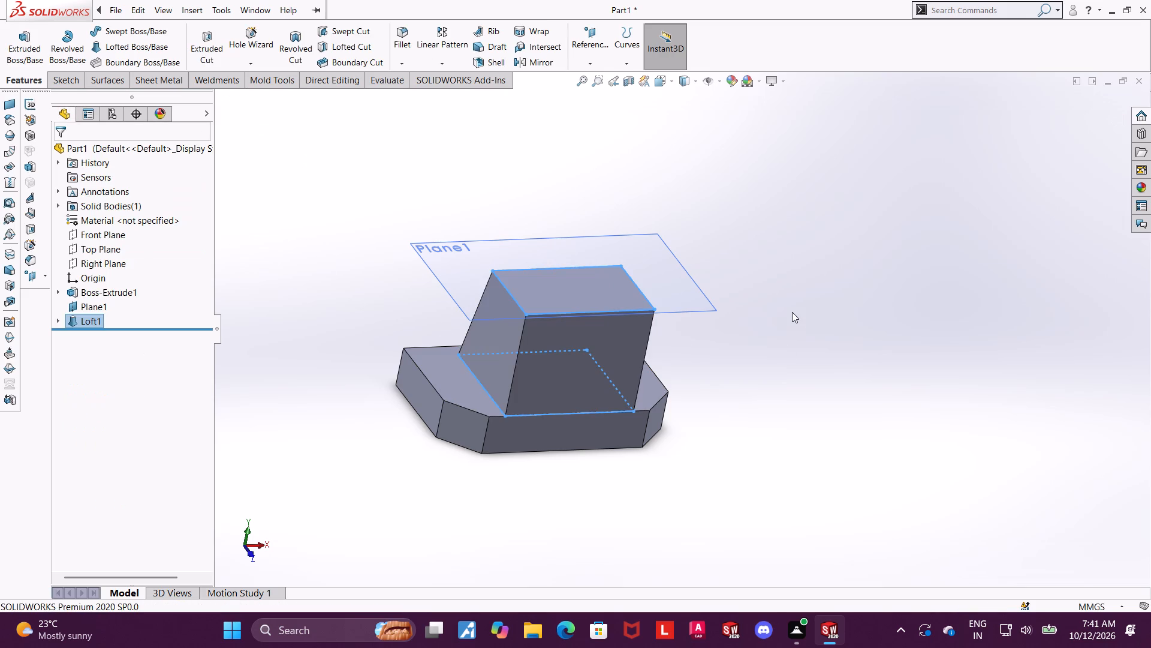
Hide the offset plane Plane1 in the model.
scroll(792, 312, up, 1)
scroll(763, 297, down, 1)
right_click(101, 304)
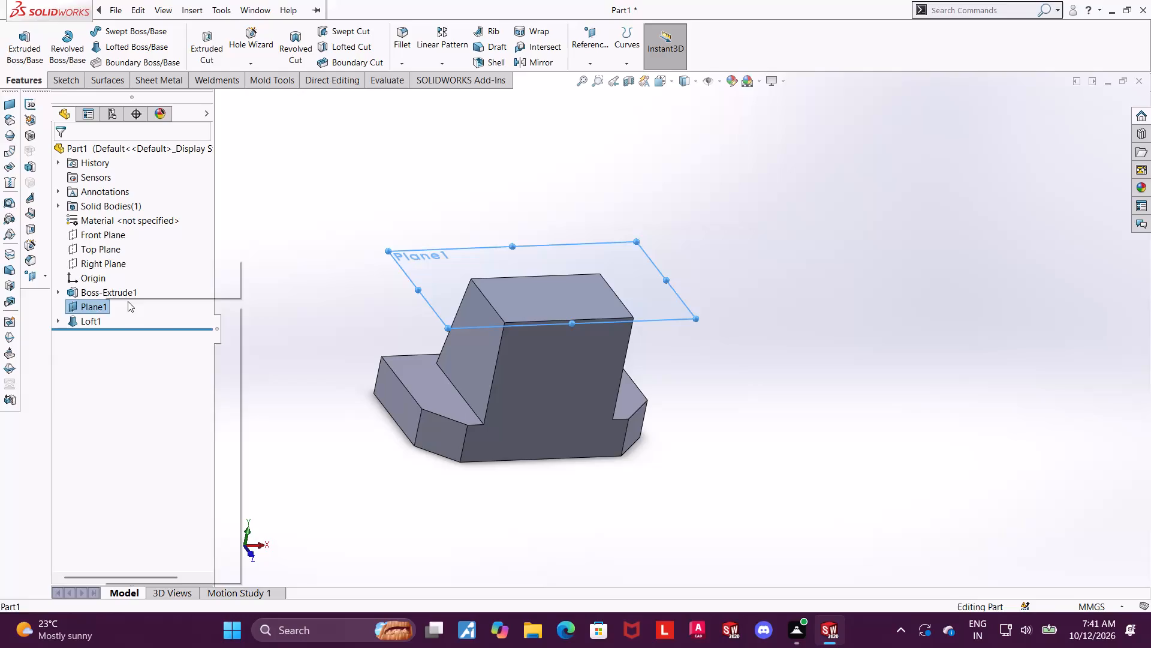
click(128, 293)
key(Escape)
Examine the lofted boss and chamfered base block from several angles, checking the flush vertical face.
scroll(505, 329, up, 5)
middle_drag(561, 268, 604, 306)
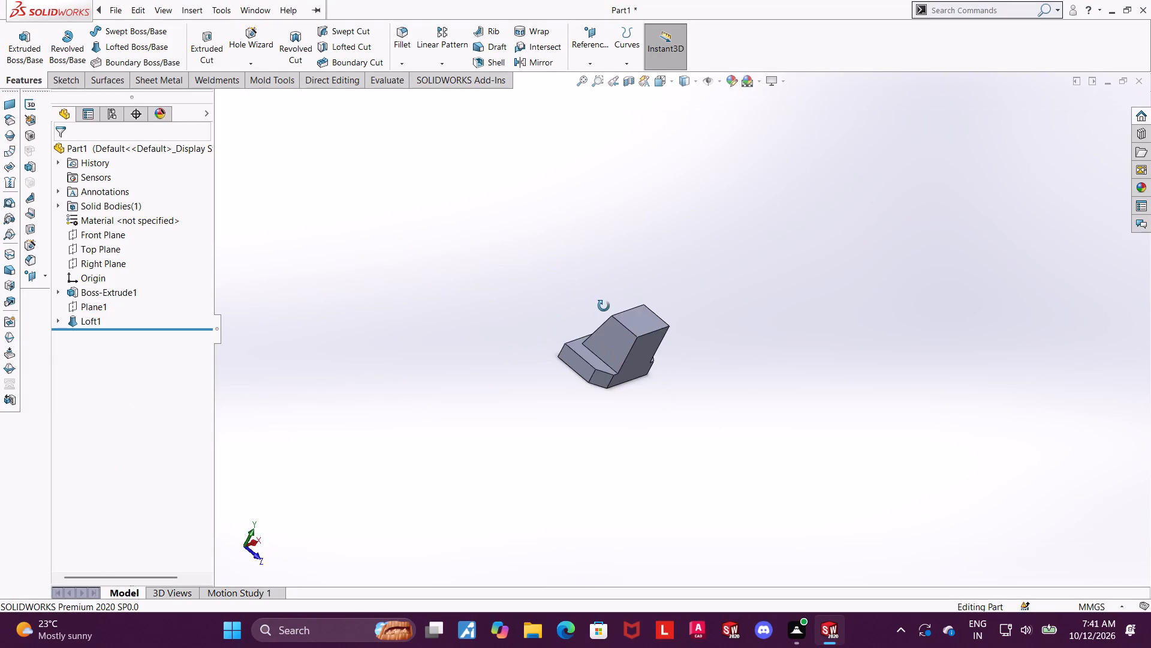
middle_drag(604, 306, 647, 232)
scroll(596, 280, down, 5)
middle_drag(845, 448, 802, 477)
scroll(834, 461, up, 3)
scroll(840, 446, down, 3)
middle_drag(840, 446, 813, 482)
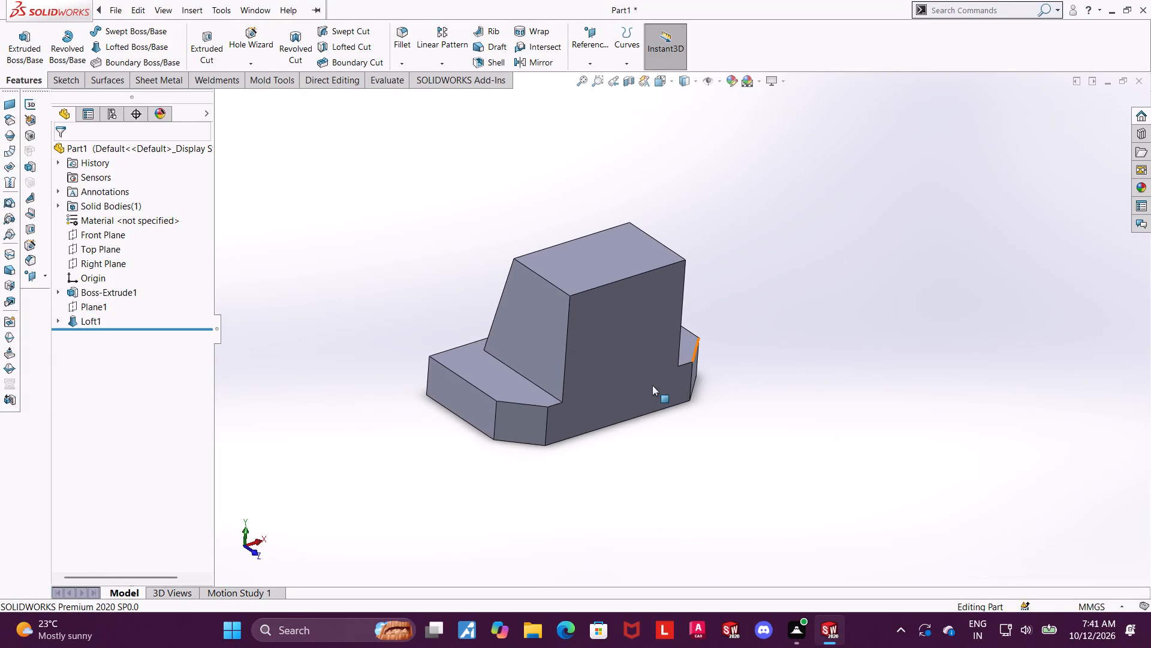
middle_drag(641, 395, 644, 331)
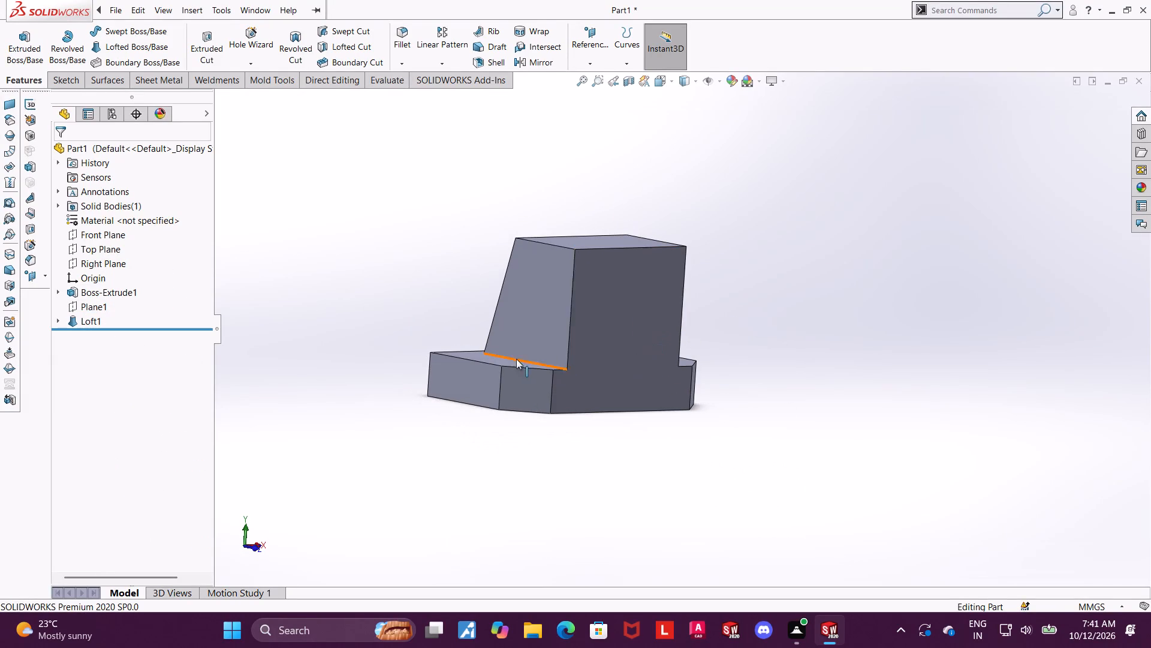
click(536, 338)
click(674, 407)
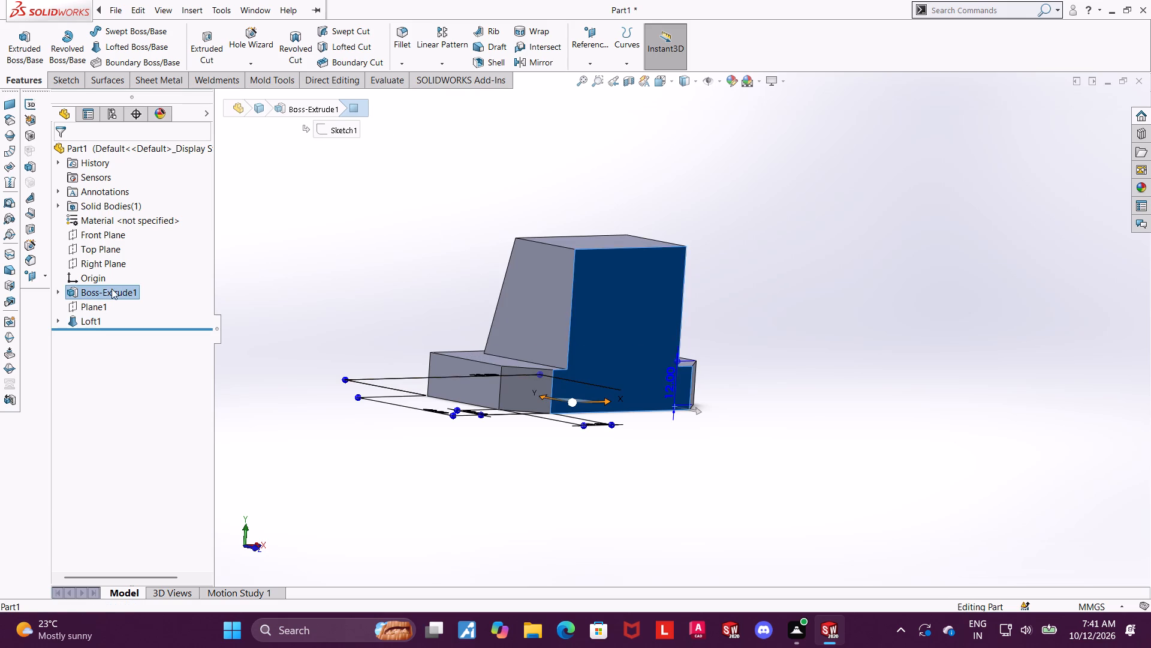
click(318, 269)
middle_drag(320, 290, 352, 288)
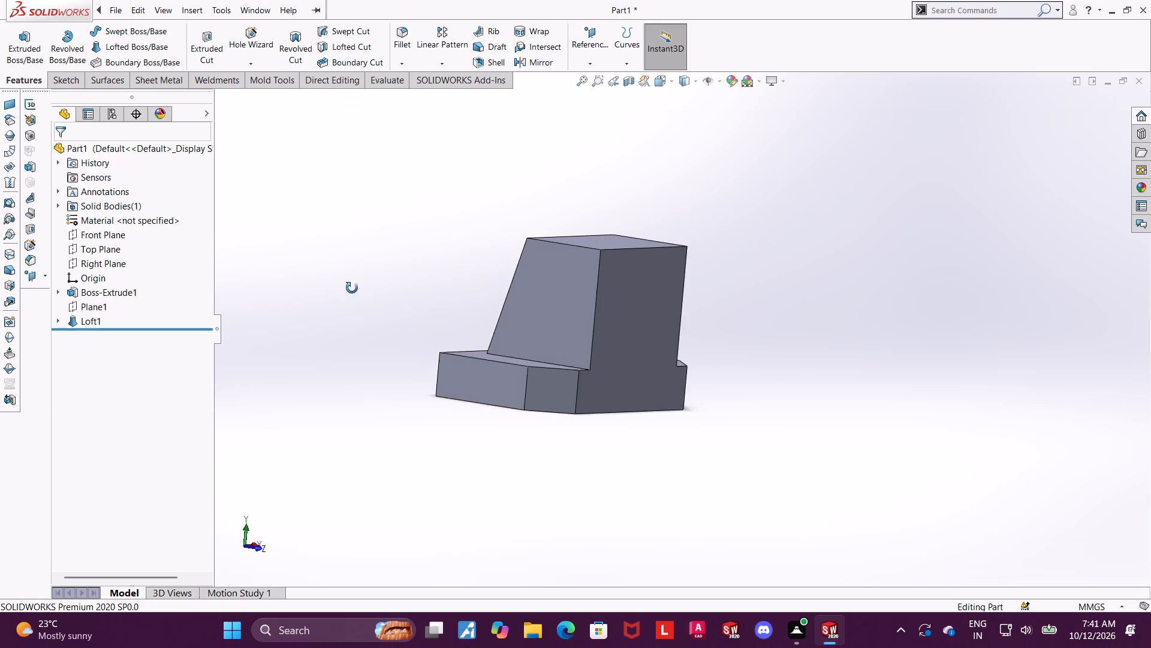
middle_drag(352, 288, 356, 289)
Start a new sketch on the Right Plane and view it face-on.
click(94, 265)
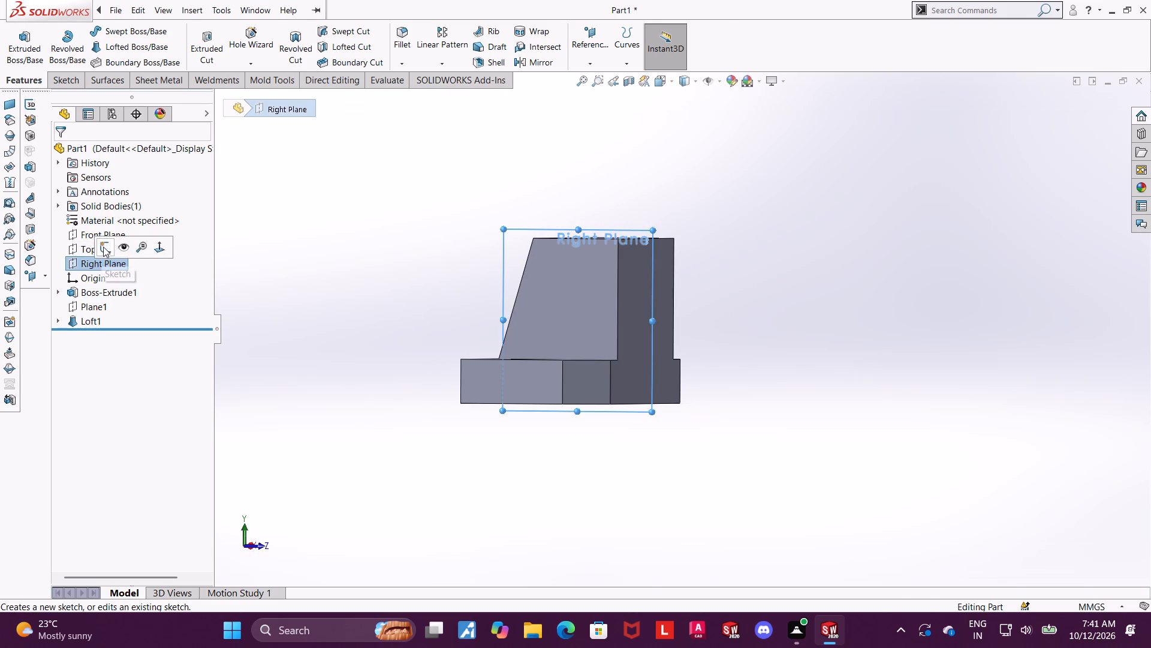
click(103, 247)
scroll(321, 280, up, 1)
middle_drag(321, 287, 288, 343)
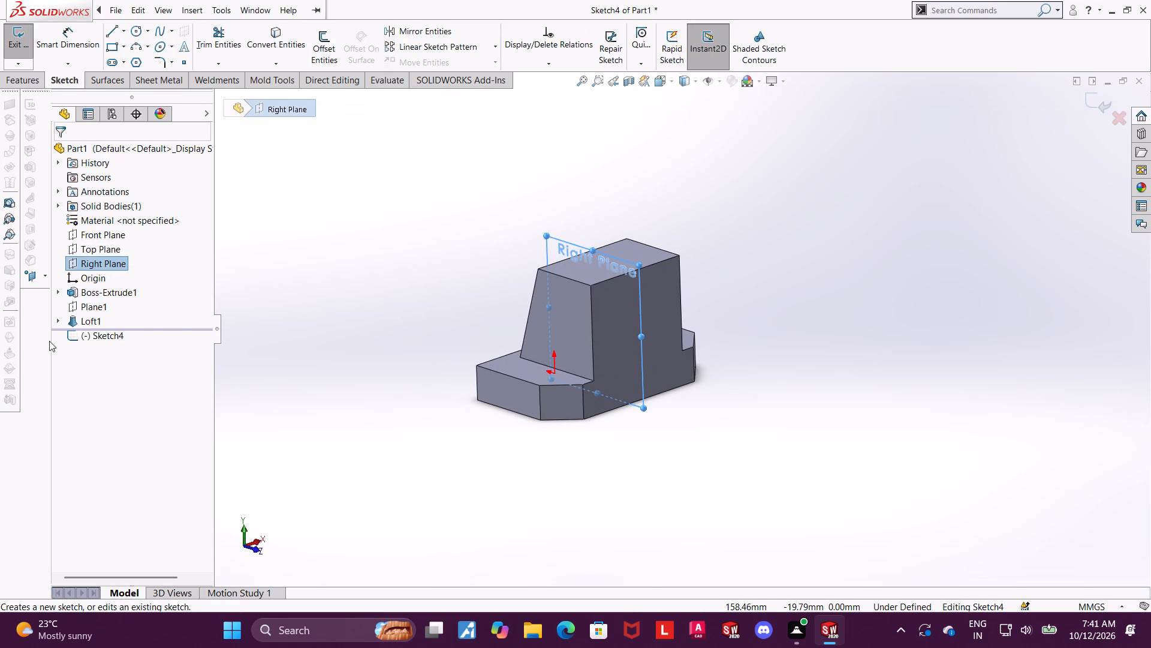
click(83, 341)
click(119, 320)
scroll(705, 349, up, 7)
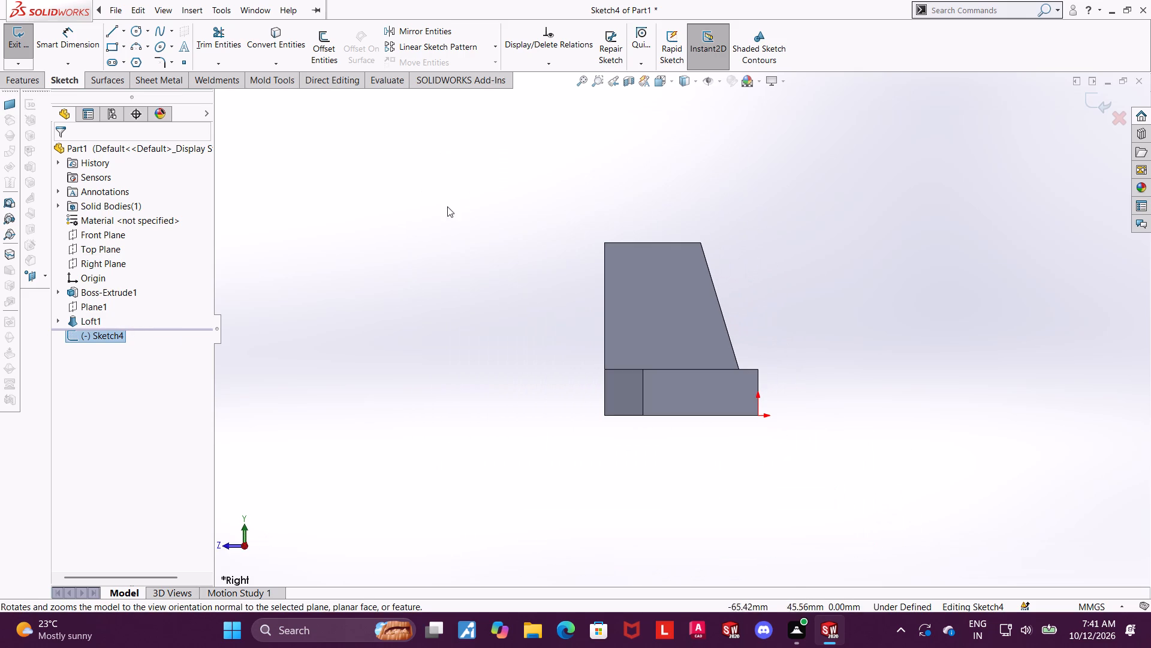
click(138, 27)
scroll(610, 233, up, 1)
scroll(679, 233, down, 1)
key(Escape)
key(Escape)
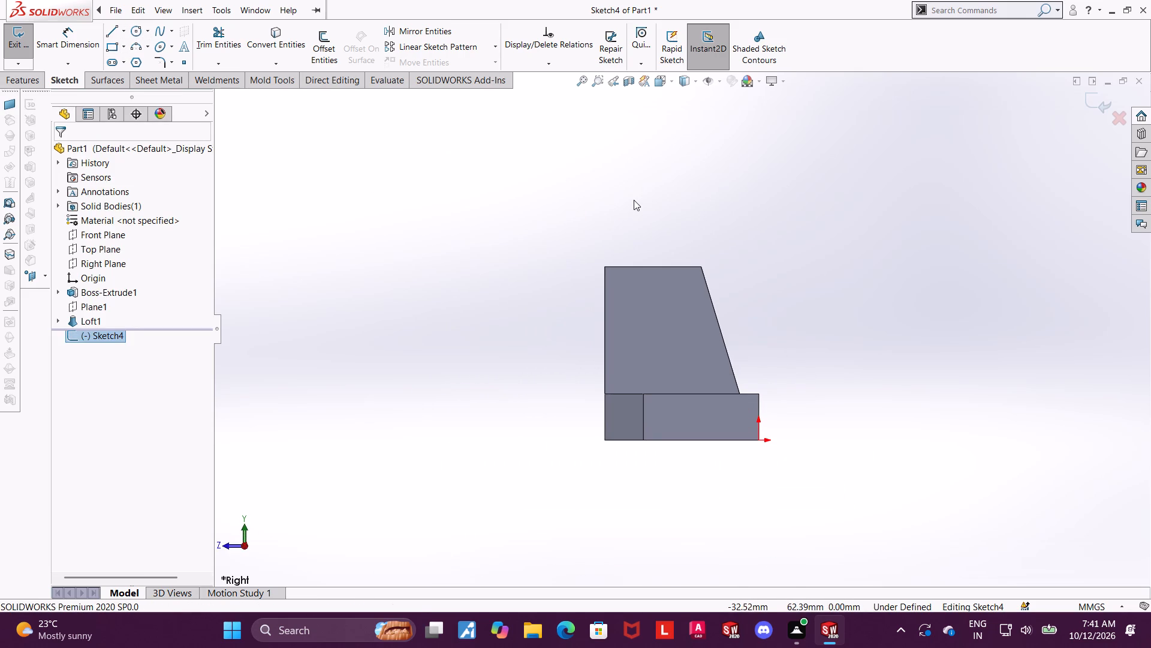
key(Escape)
Sketch a horizontal line about 10 mm long outward from the boss's vertical edge, about 34 mm above the base's underside.
scroll(648, 195, up, 1)
scroll(731, 198, down, 1)
scroll(799, 201, up, 1)
scroll(810, 202, down, 1)
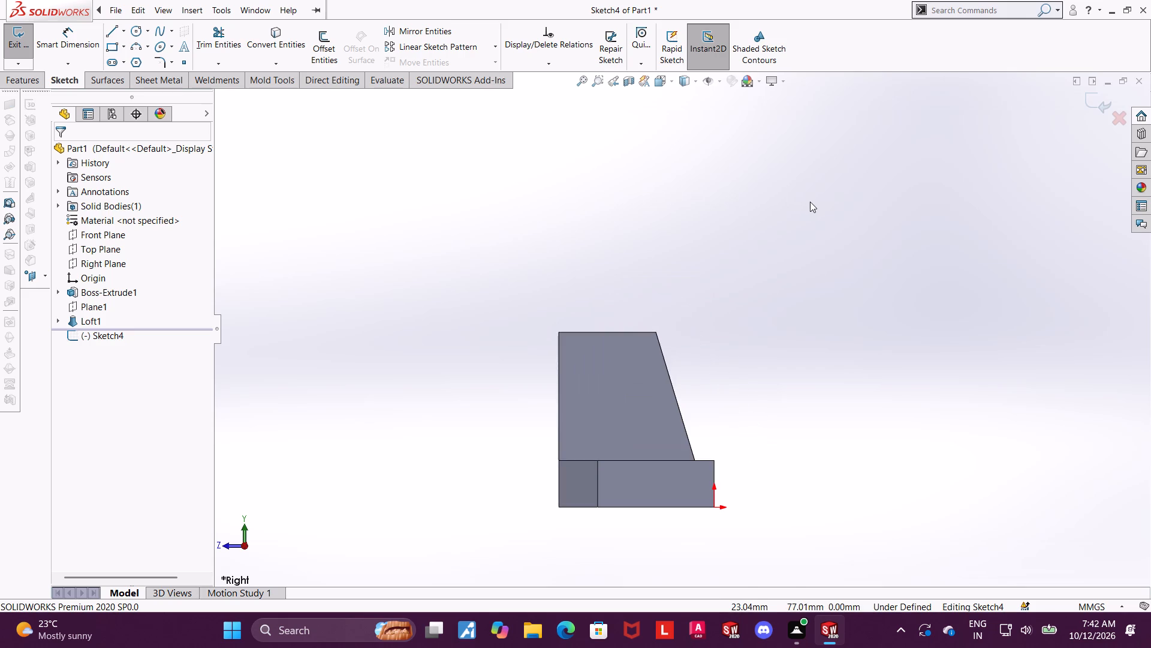
scroll(598, 384, up, 2)
scroll(594, 434, down, 3)
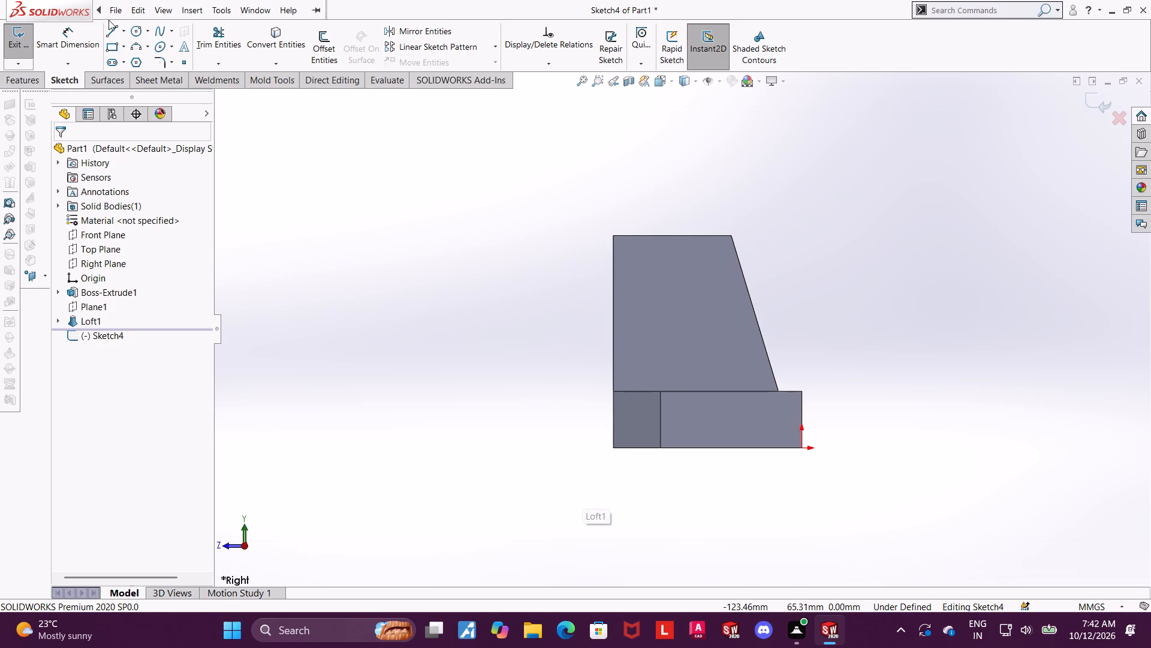
click(463, 151)
click(107, 29)
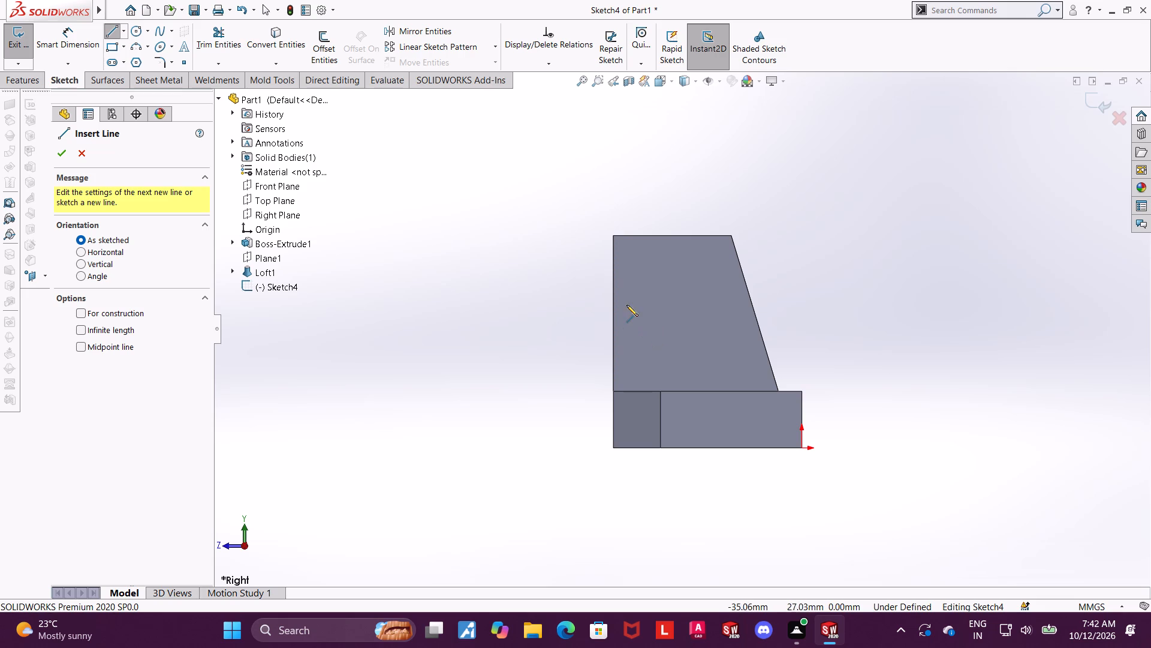
click(611, 290)
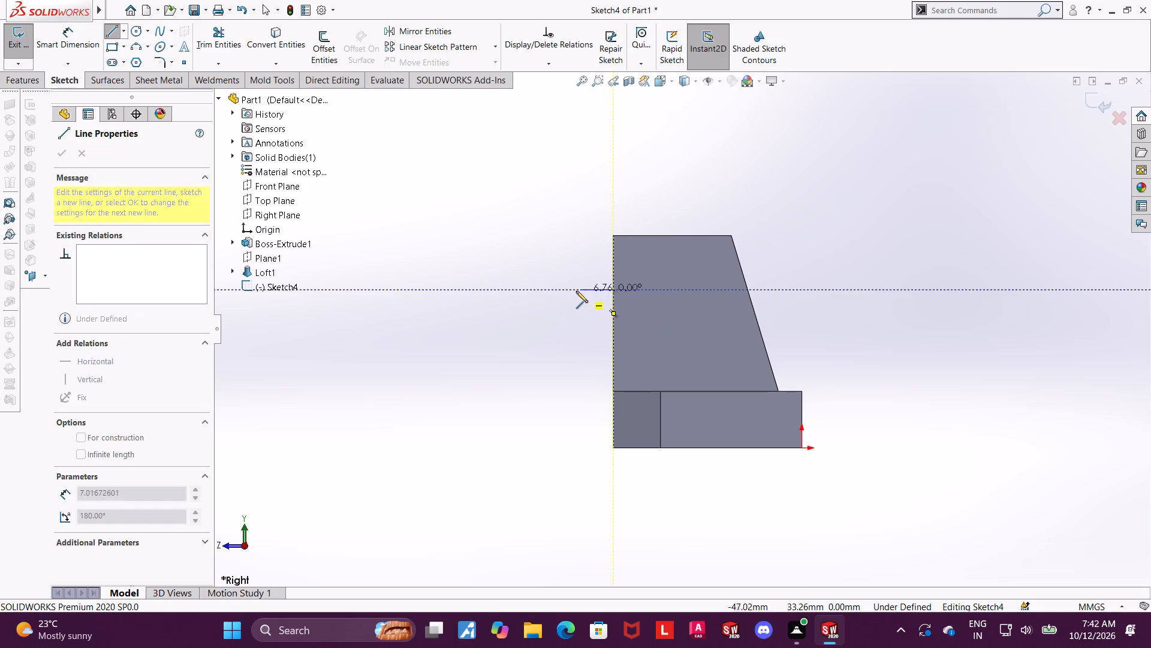
click(565, 291)
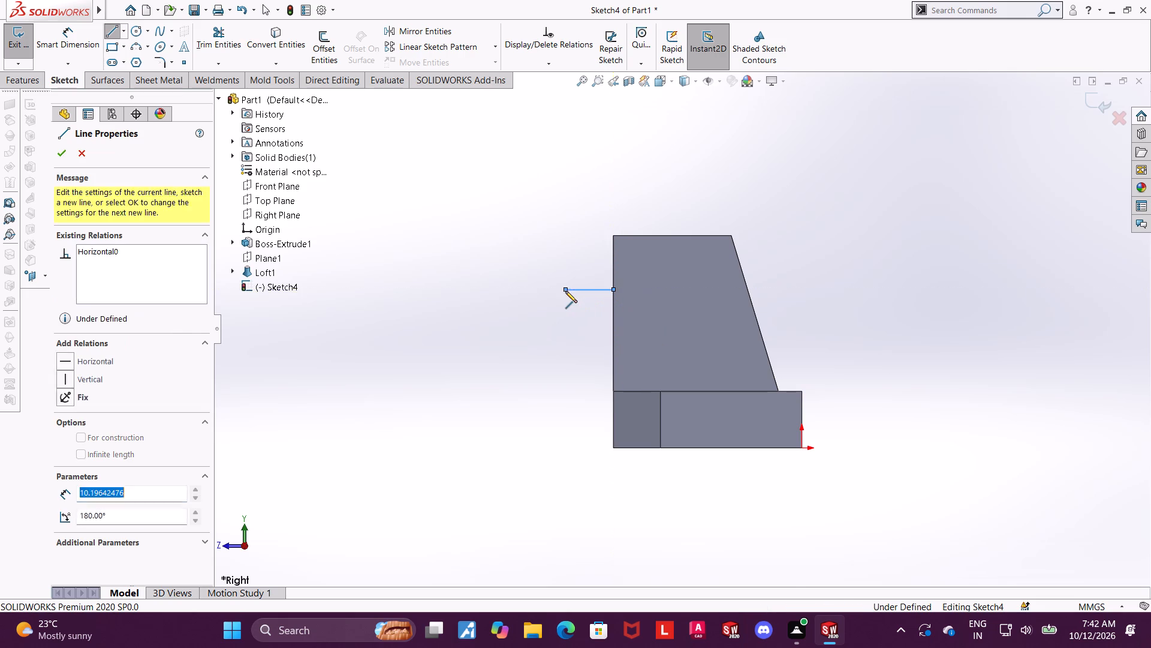
key(Escape)
Sketch a second horizontal line outward from the base's bottom corner, about 10 mm long, ending below the first line's free end.
click(110, 35)
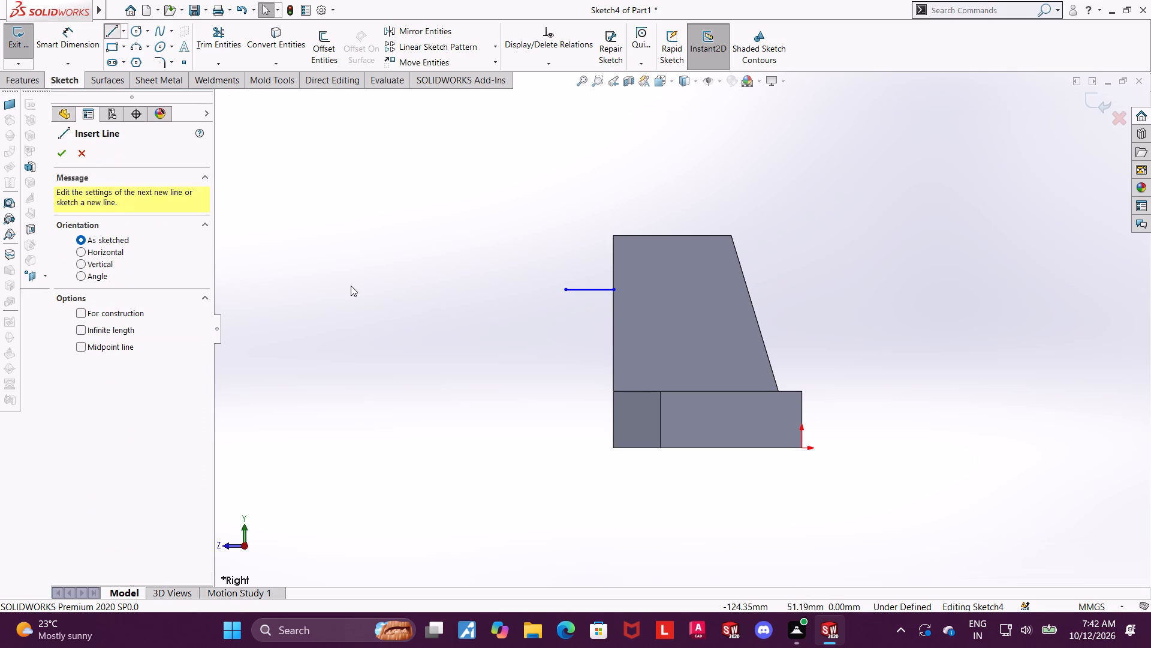
click(612, 448)
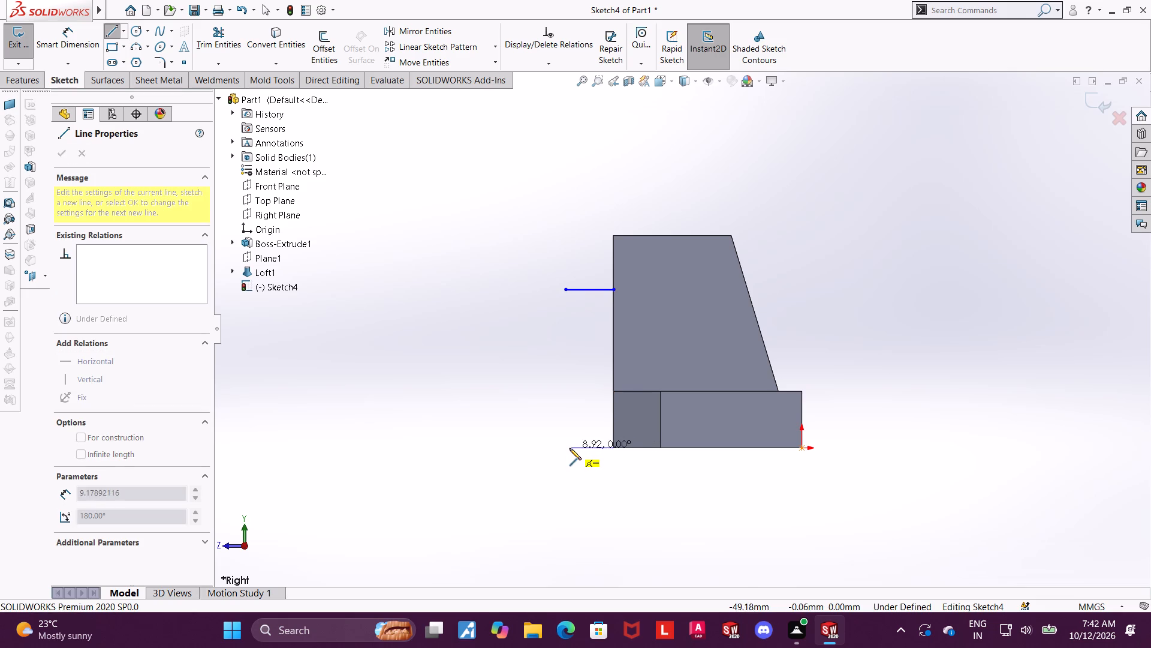
click(565, 447)
key(Escape)
key(Escape)
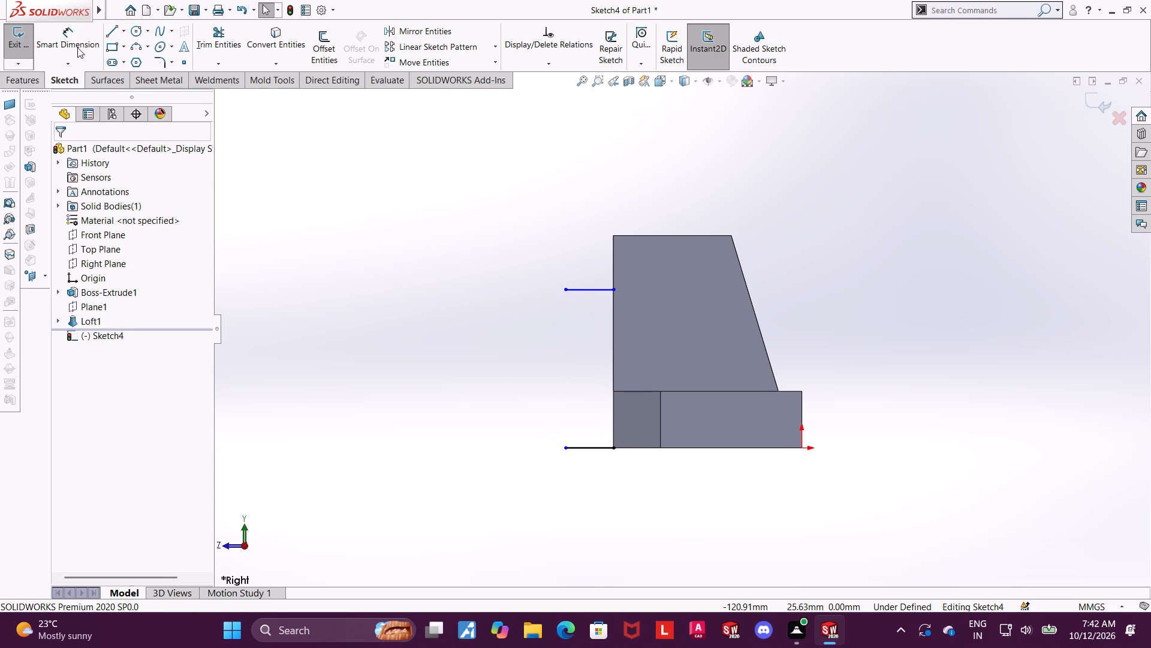
Close the outer ends of the two lines with a three-point 180° arc of about 16.8 mm radius bulging away from the block.
click(138, 46)
click(566, 447)
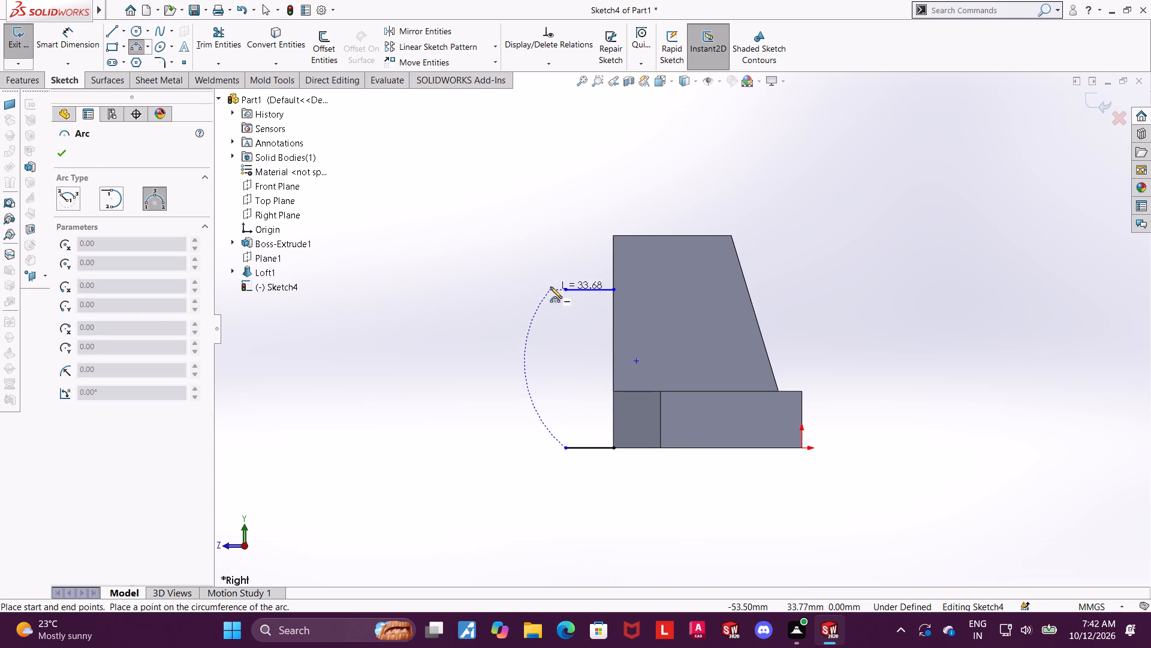
click(564, 288)
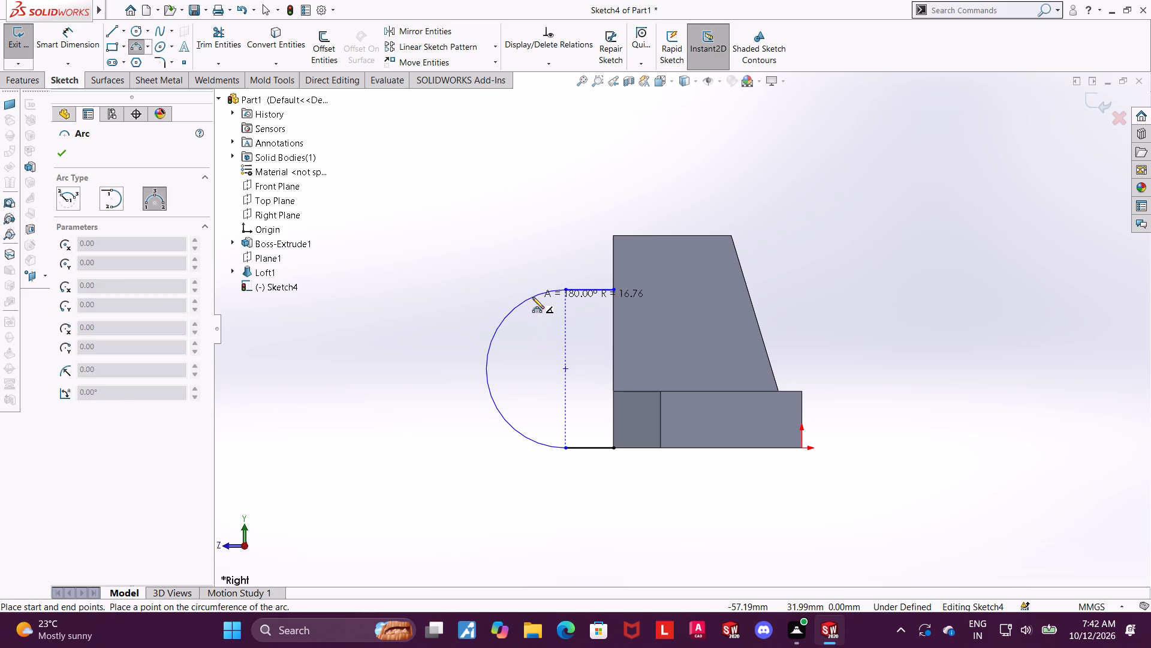
click(532, 297)
key(Escape)
key(Escape)
key(Escape)
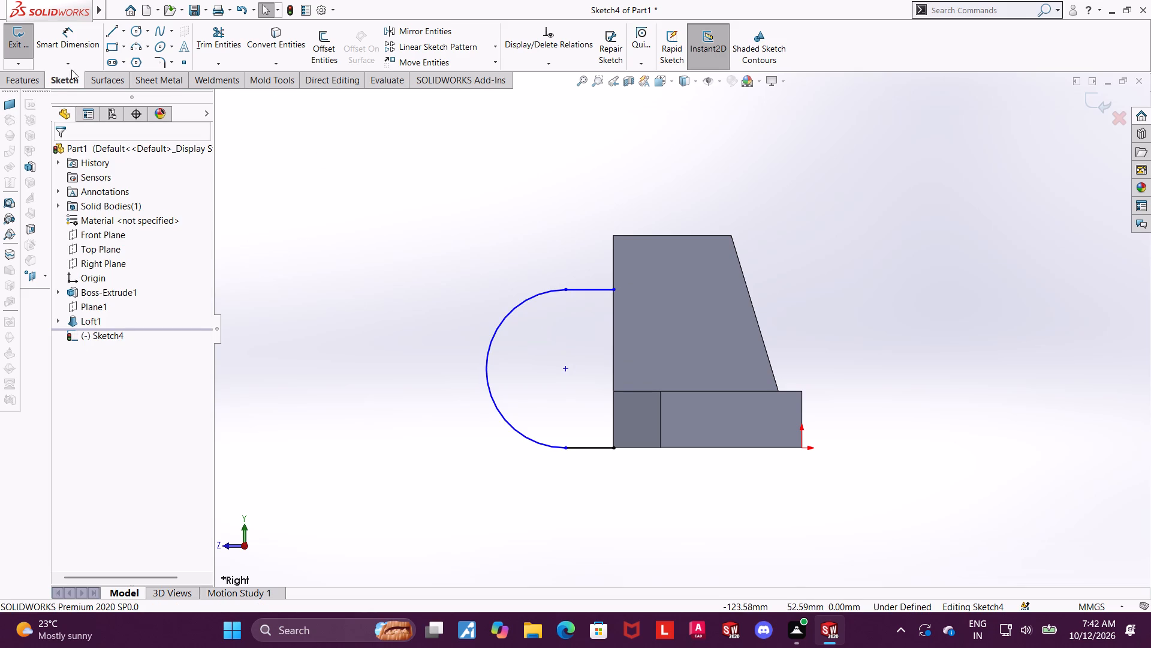
Dimension the vertical distance between the two horizontal lines to 30 mm.
click(78, 36)
click(577, 290)
click(589, 451)
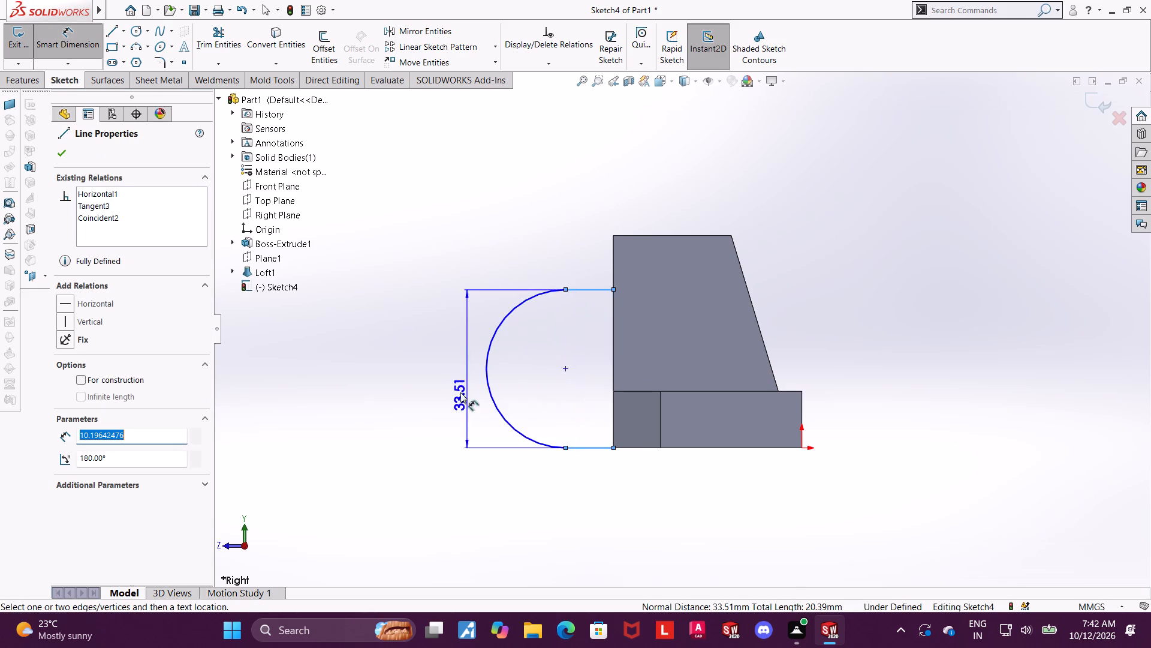
click(429, 384)
text(30)
key(Return)
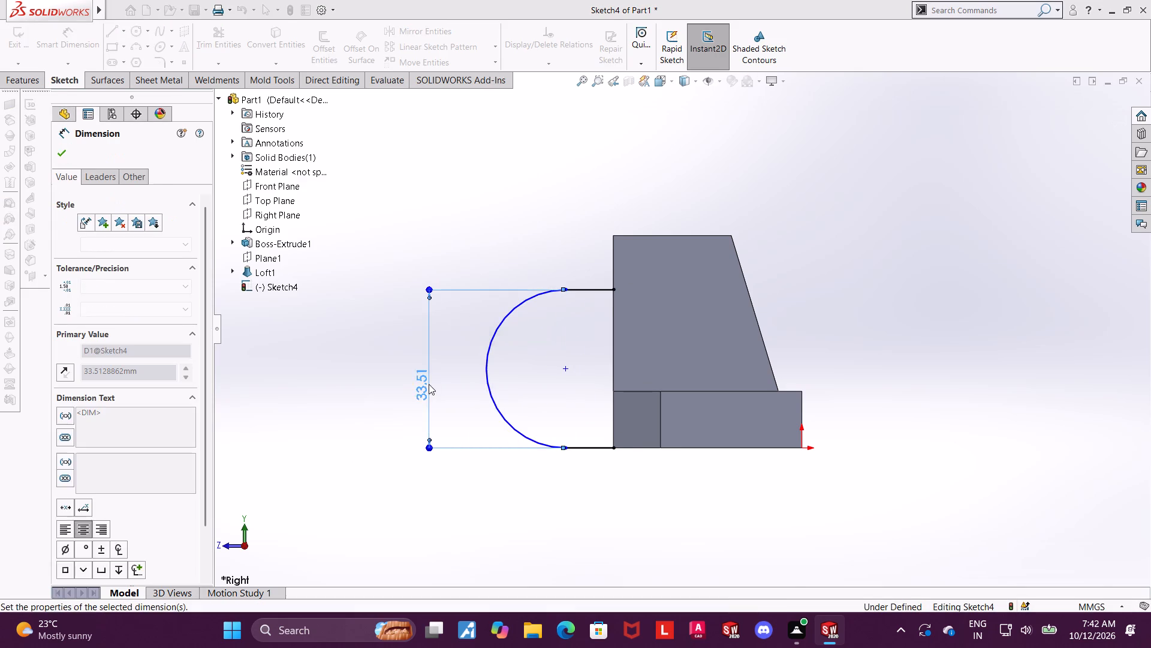
key(Escape)
key(Escape)
Sketch a circle of about 5.9 mm radius centred on the arc's centre point.
scroll(623, 398, up, 1)
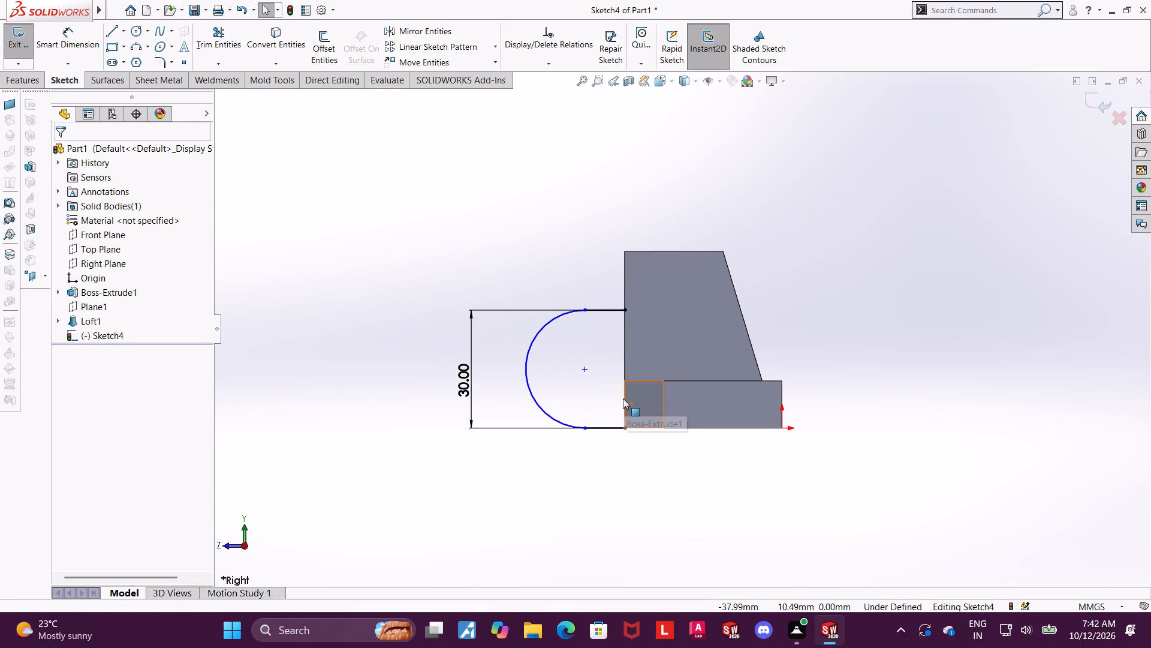
scroll(623, 398, down, 1)
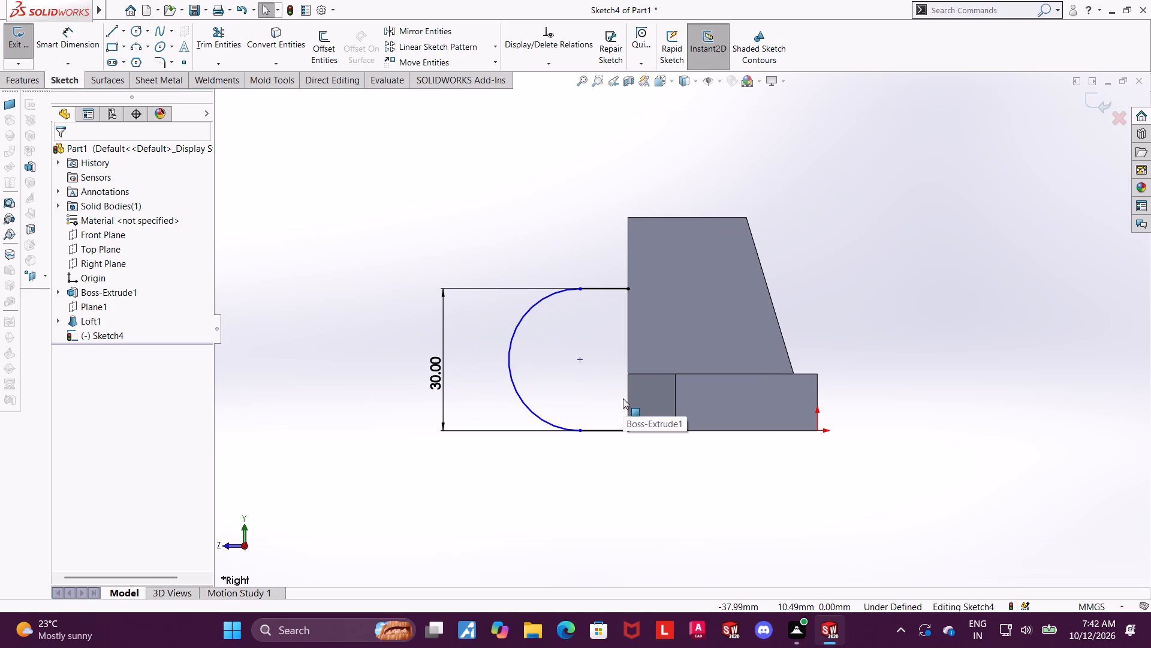
click(138, 26)
click(583, 362)
click(598, 338)
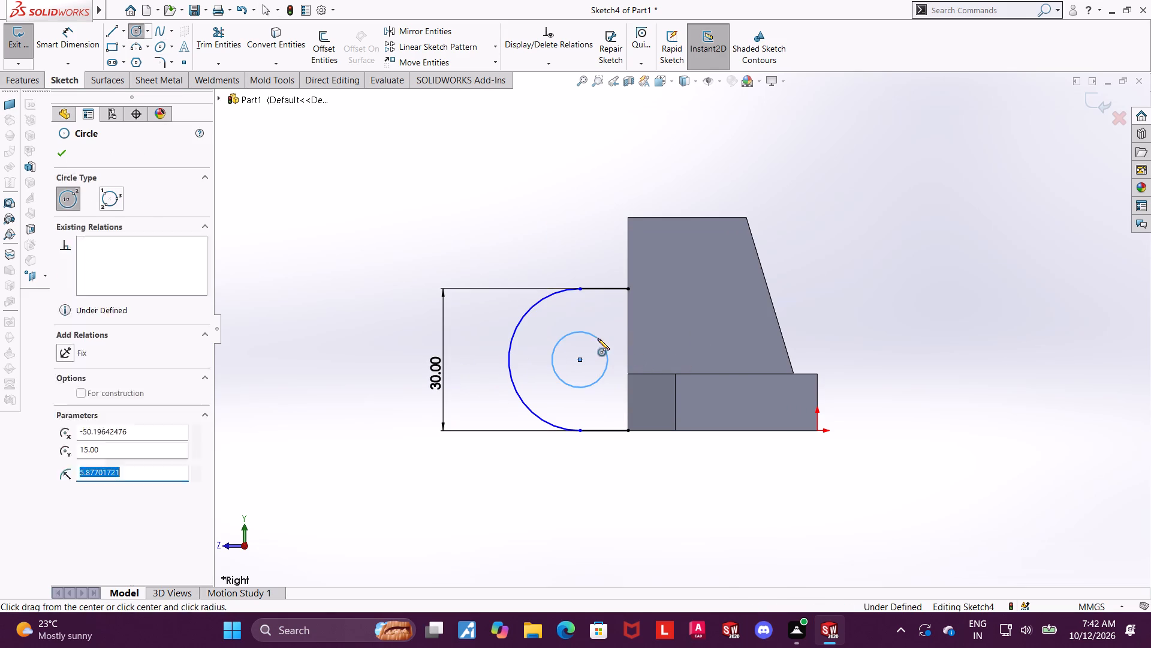
key(Escape)
Add a concentric relation between the circle and the outer arc.
ctrl+click(513, 332)
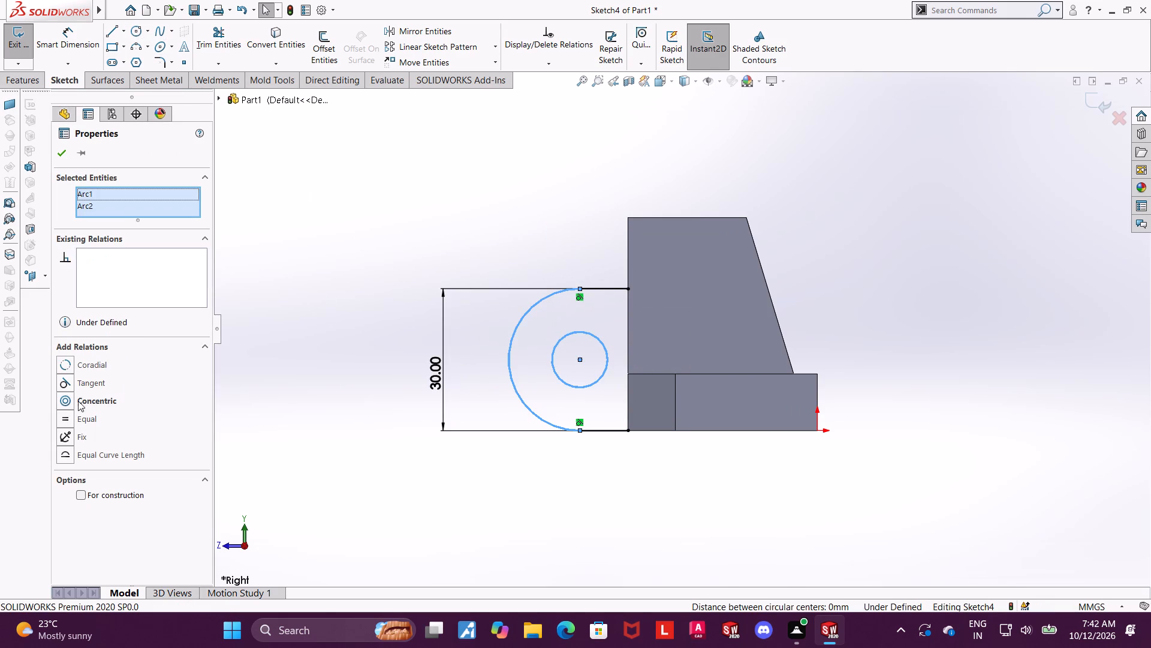
click(68, 400)
key(Escape)
key(Escape)
Dimension the inner circle's diameter to 15 mm.
click(78, 38)
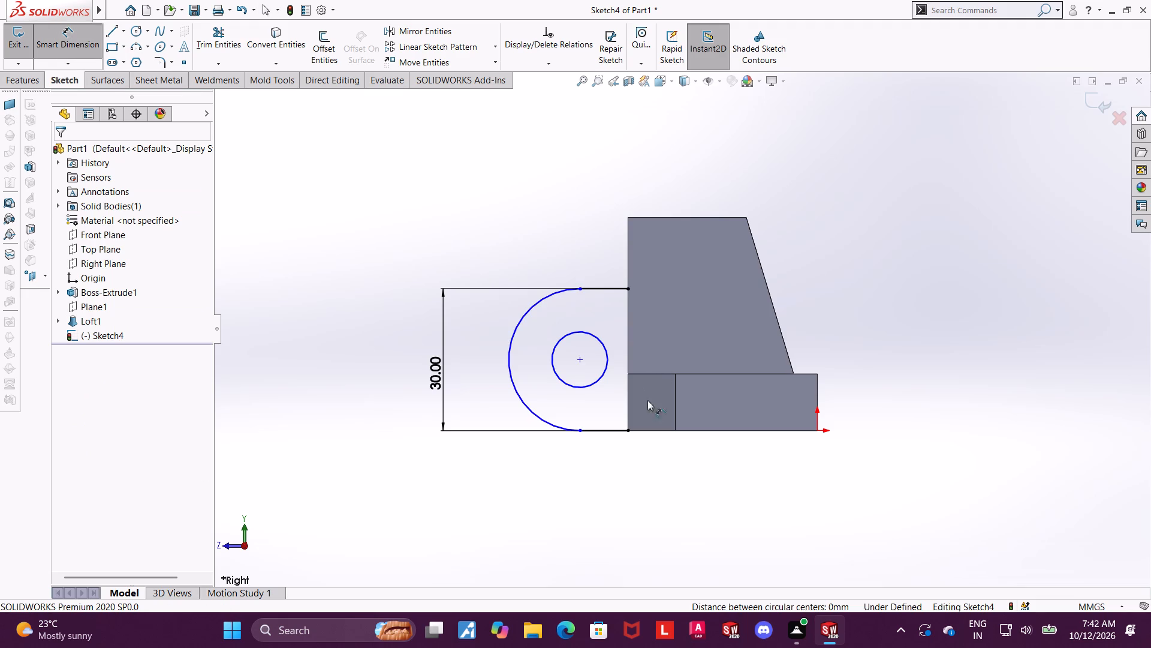
click(585, 382)
click(587, 386)
click(593, 408)
key(1)
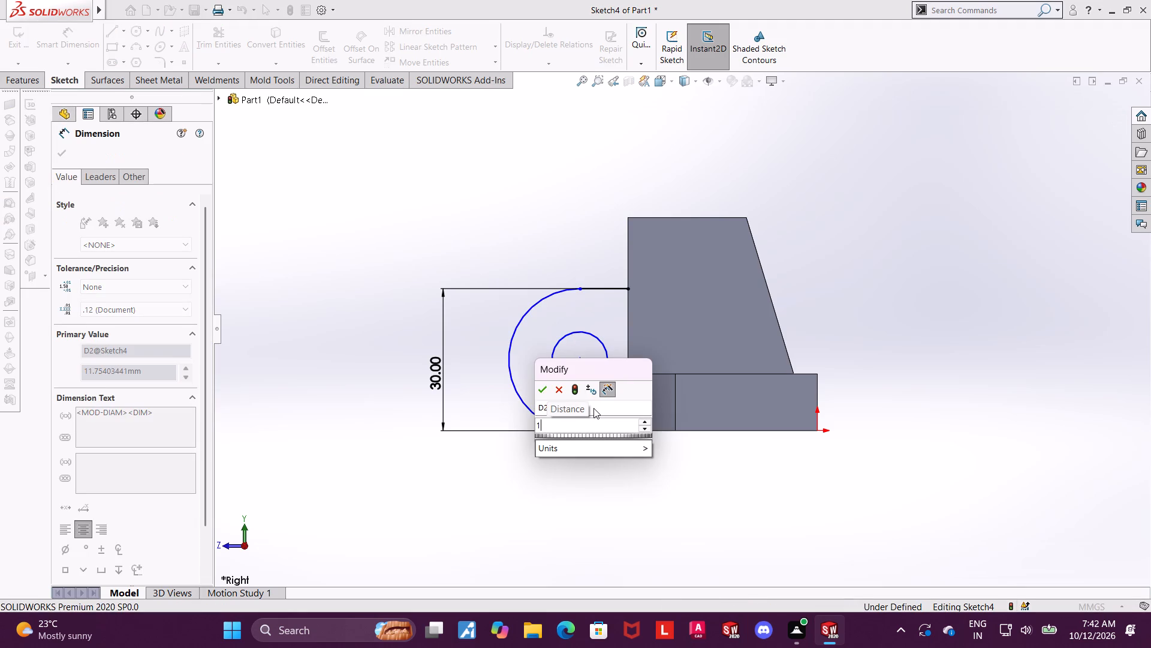
key(5)
key(Return)
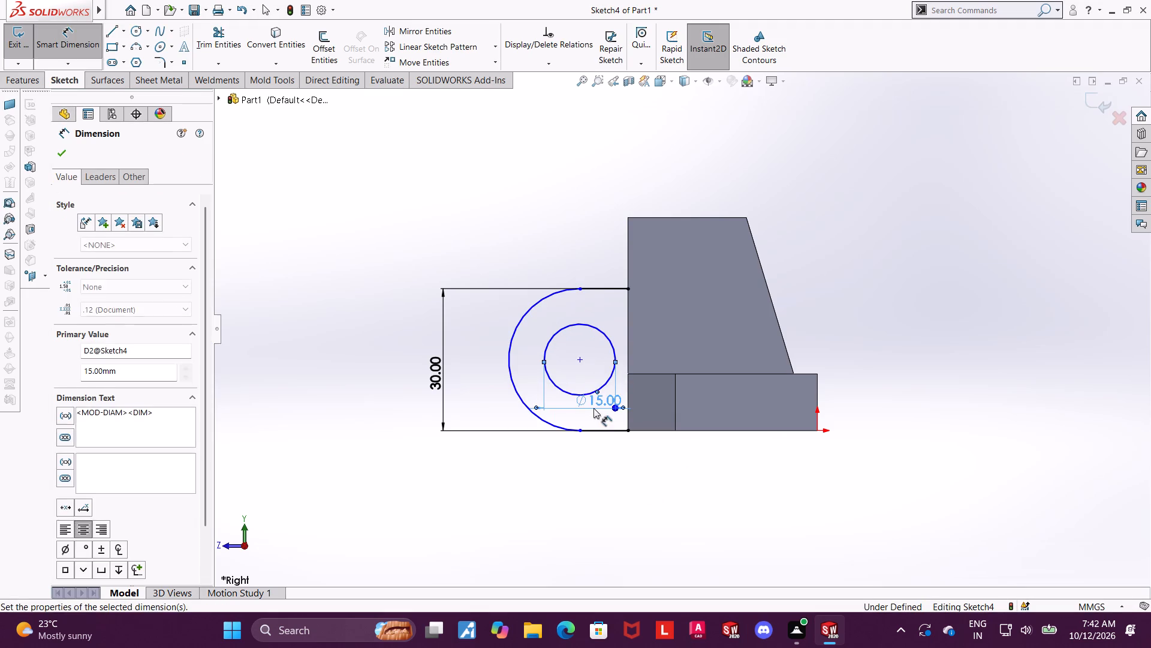
key(Escape)
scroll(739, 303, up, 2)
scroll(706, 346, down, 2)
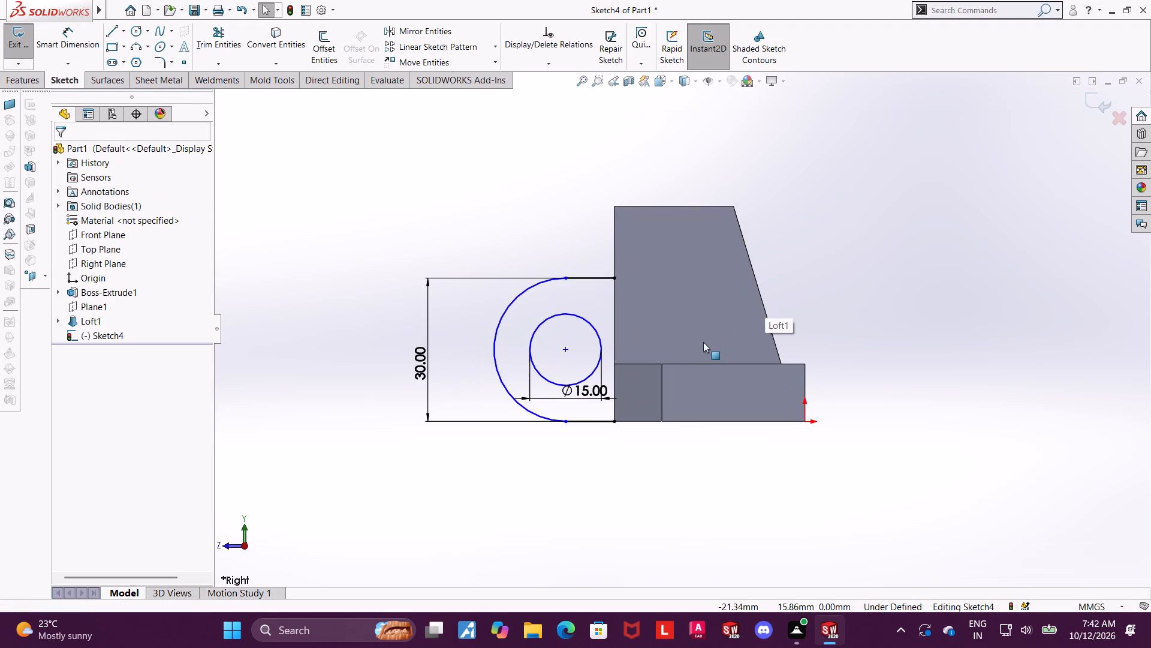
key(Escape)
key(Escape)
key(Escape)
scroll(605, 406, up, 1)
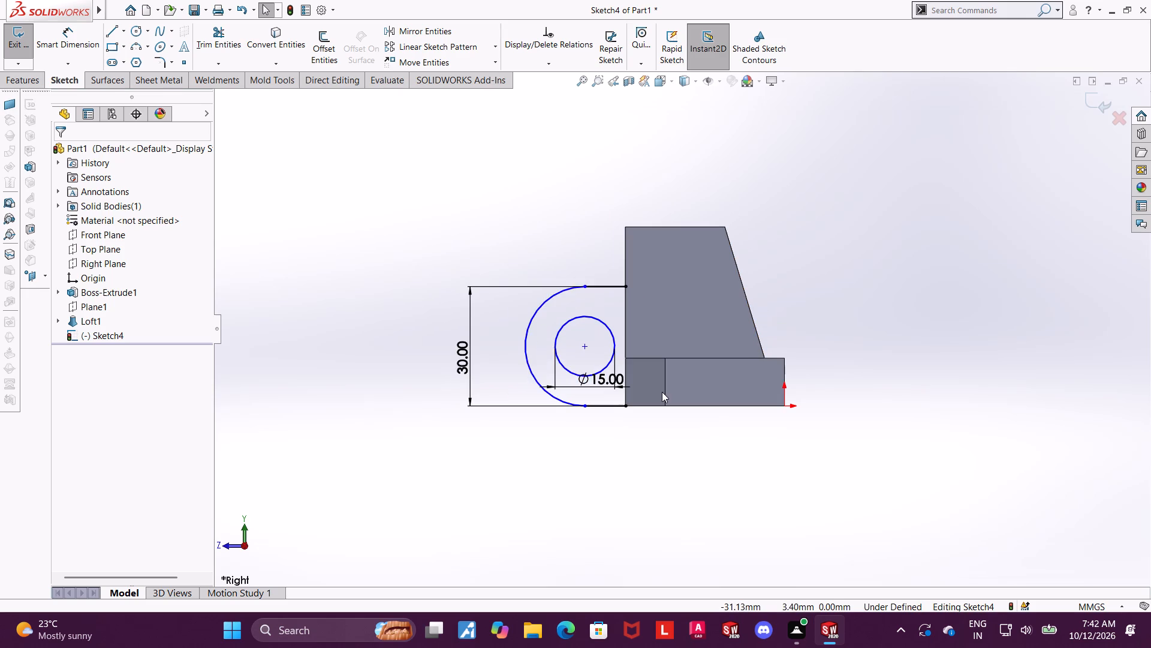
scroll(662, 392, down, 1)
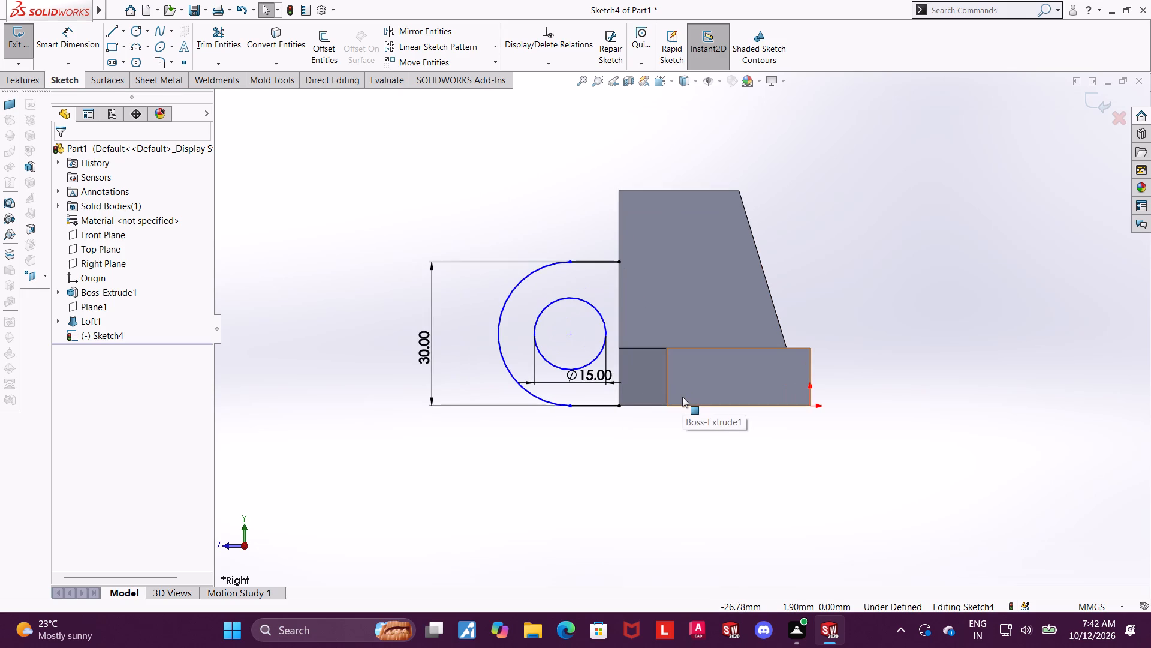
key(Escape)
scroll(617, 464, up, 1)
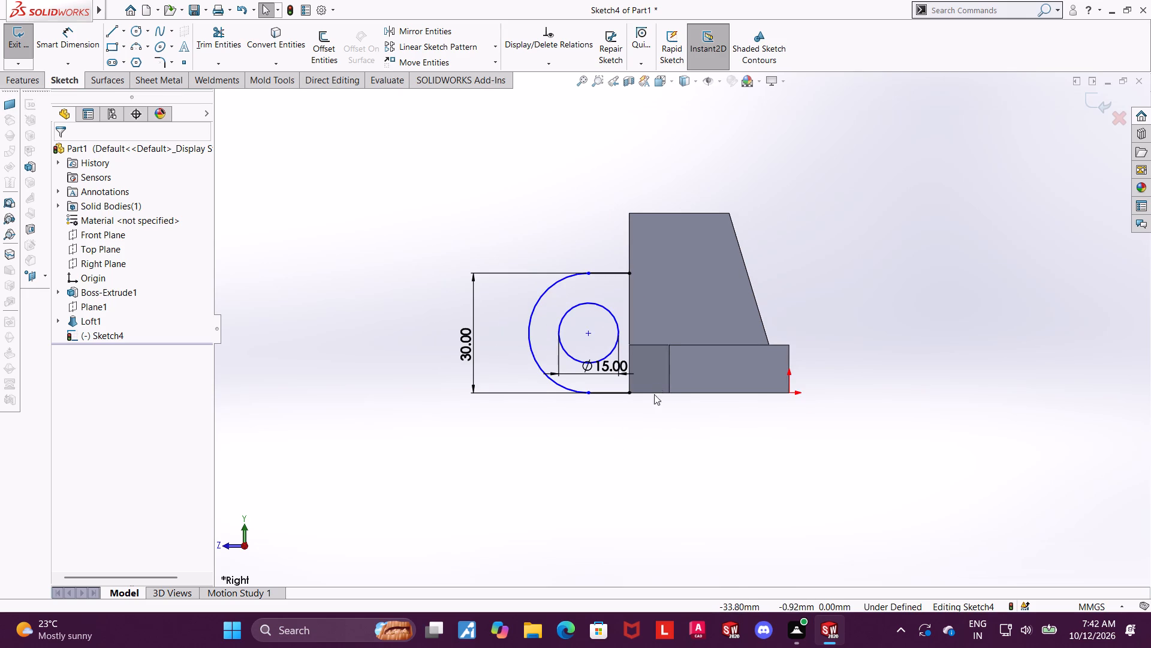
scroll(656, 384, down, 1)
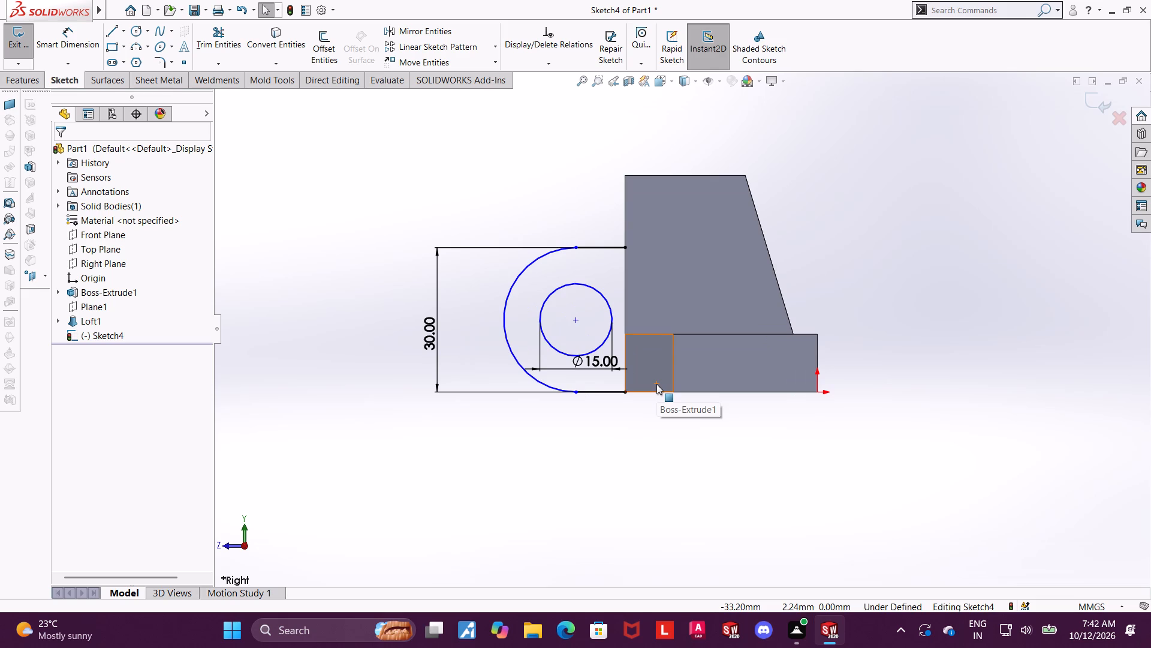
Close the lug profile with a 30 mm vertical line joining the free ends of the two horizontal lines.
scroll(656, 384, up, 1)
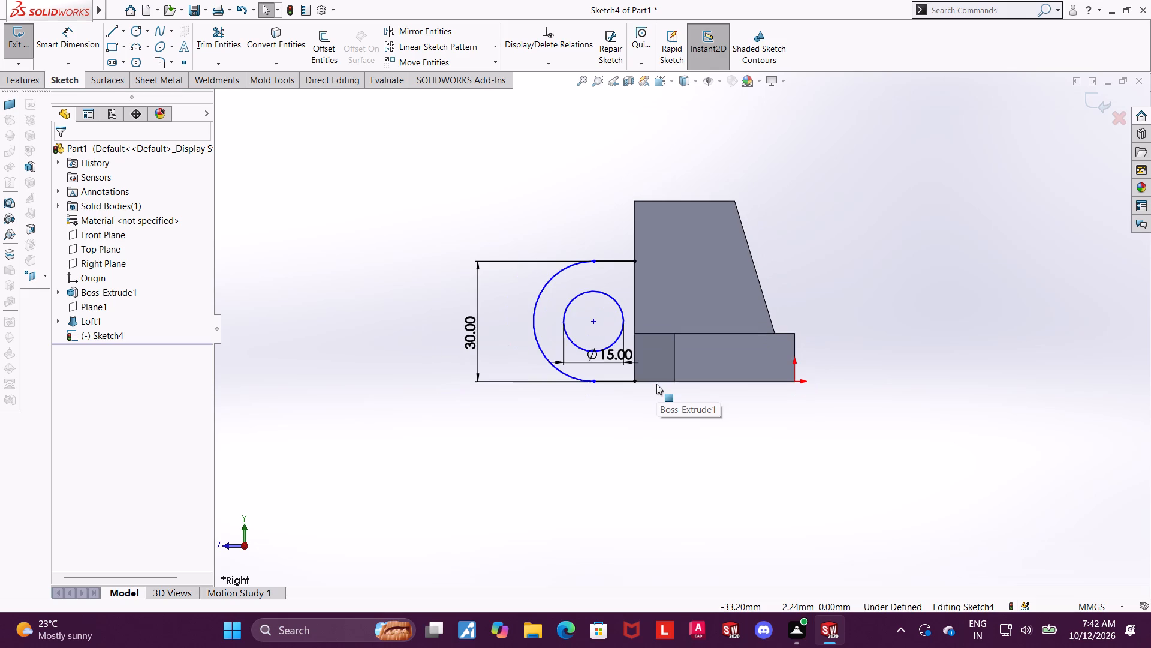
scroll(656, 384, down, 1)
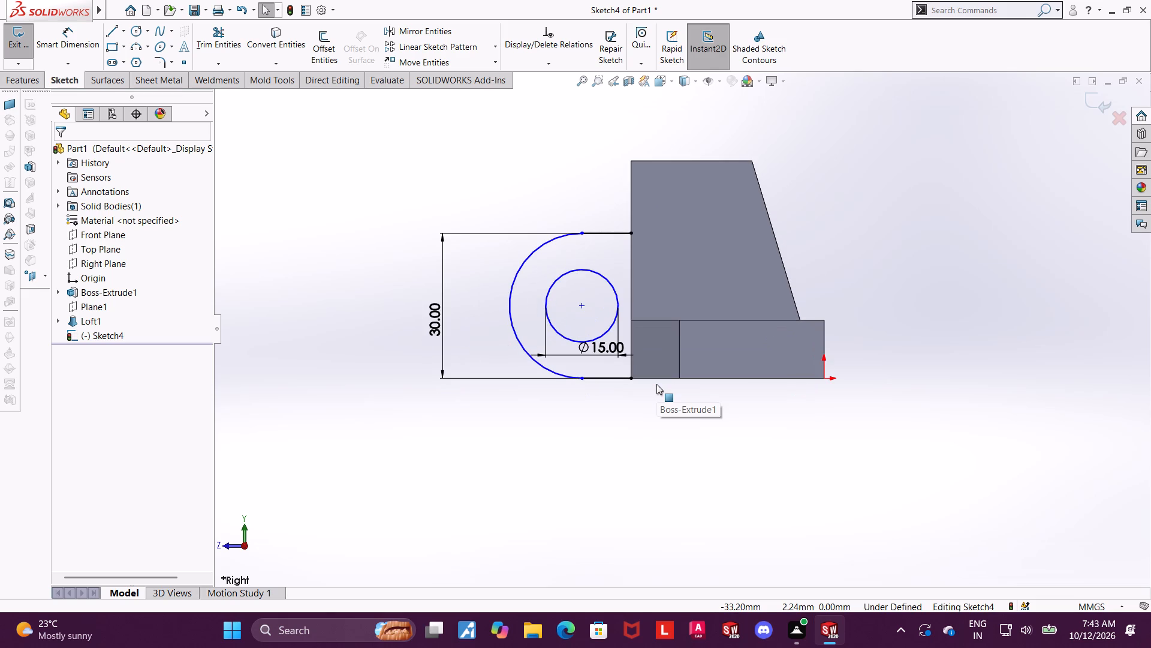
click(112, 32)
click(632, 235)
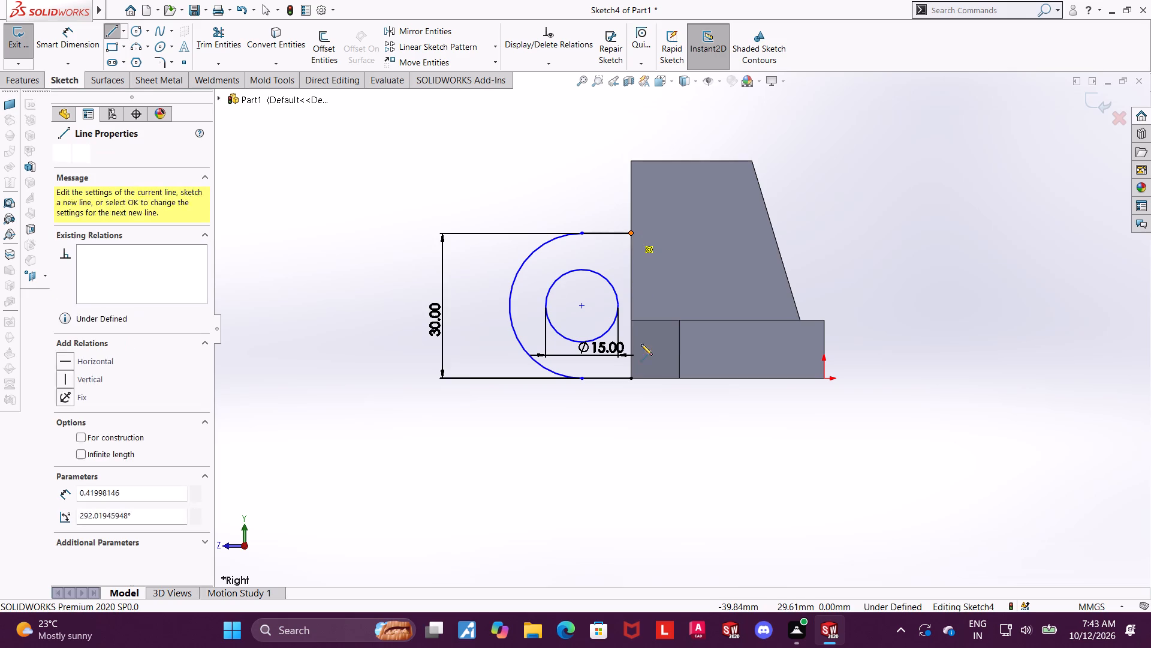
click(633, 379)
key(Escape)
key(Escape)
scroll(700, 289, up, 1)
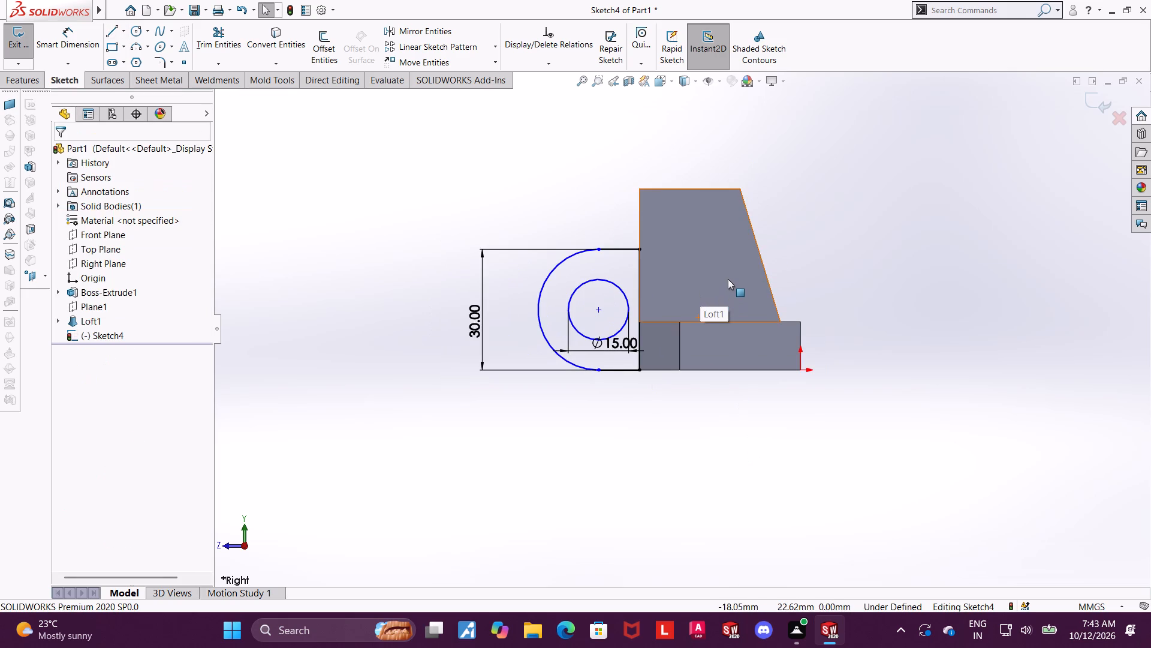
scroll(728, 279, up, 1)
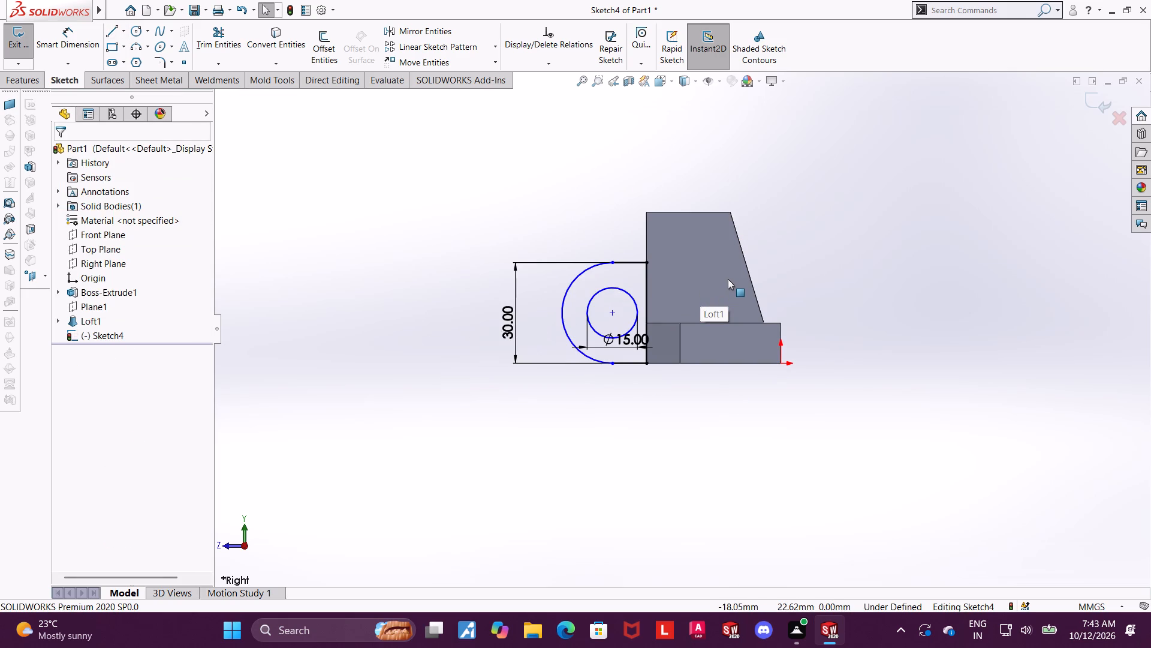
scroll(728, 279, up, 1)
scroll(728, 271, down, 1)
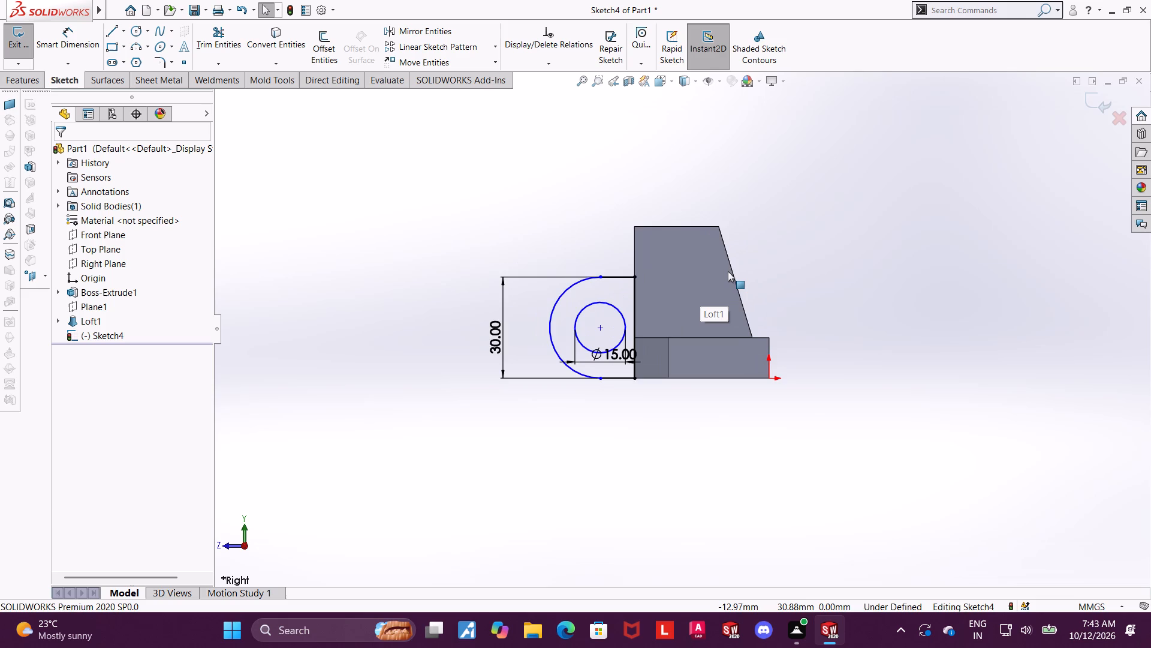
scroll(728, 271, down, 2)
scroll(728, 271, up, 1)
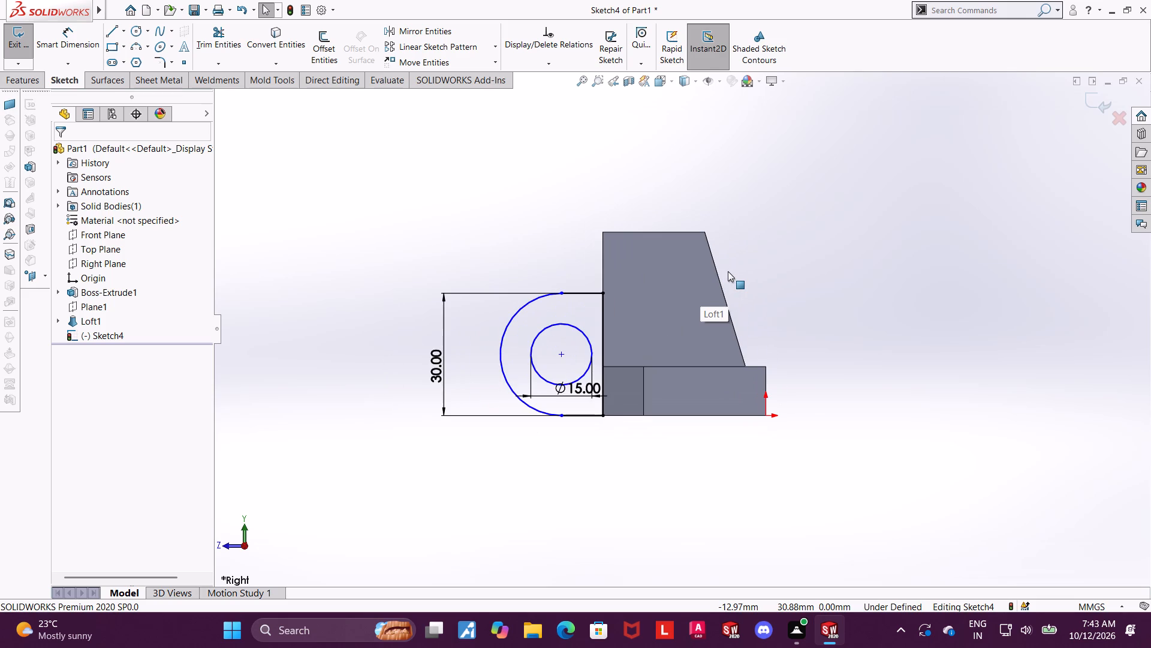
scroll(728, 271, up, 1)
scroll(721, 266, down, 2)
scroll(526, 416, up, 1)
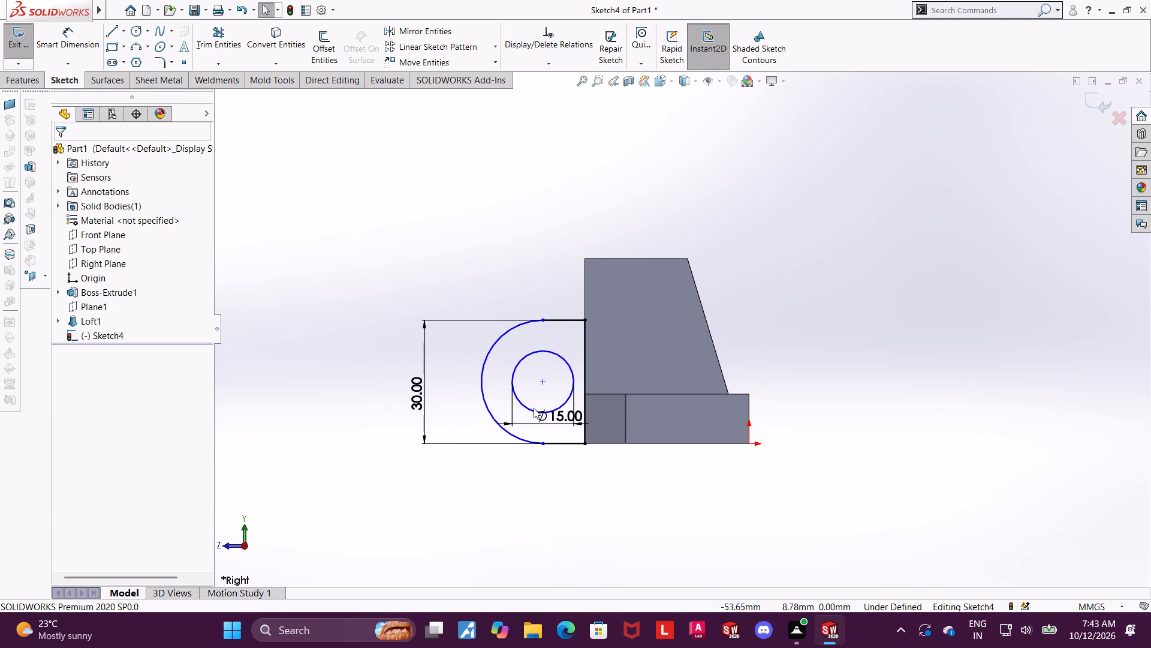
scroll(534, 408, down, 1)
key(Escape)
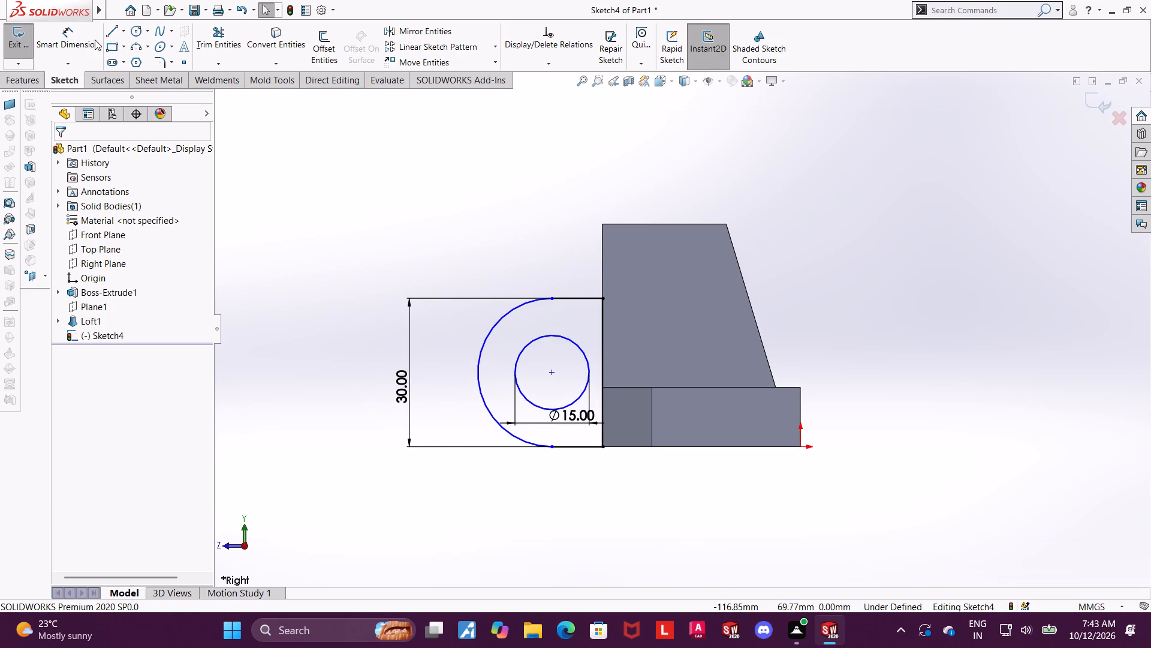
Dimension the horizontal distance from the circle's centre to the vertical closing line to 10 mm.
click(79, 34)
click(549, 375)
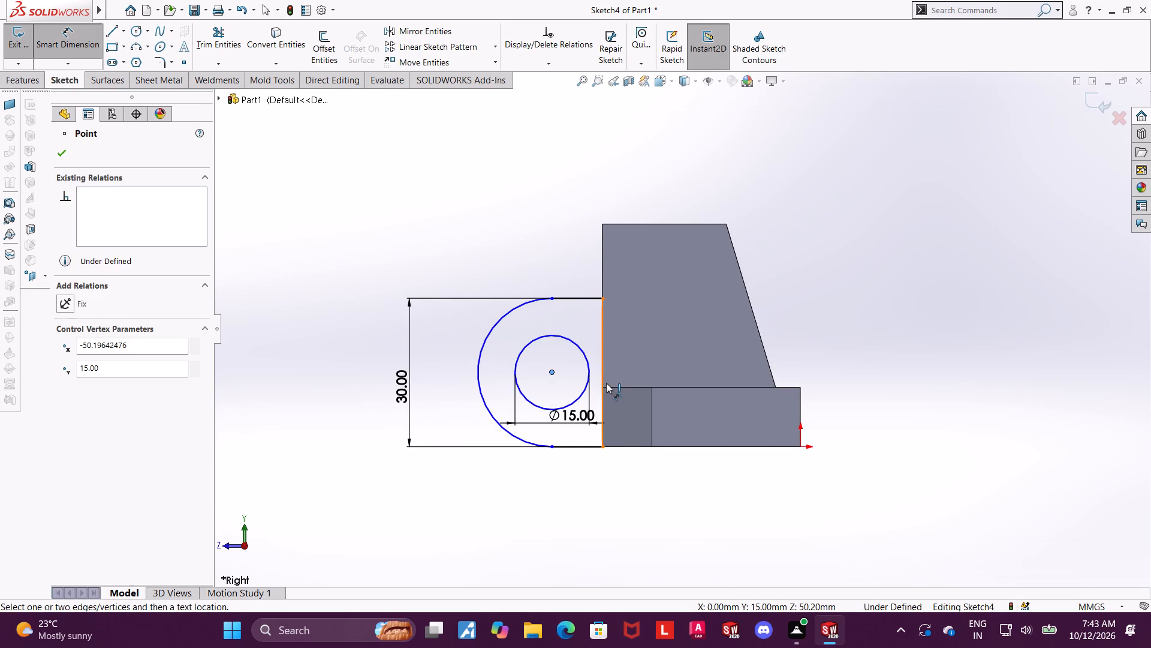
click(603, 379)
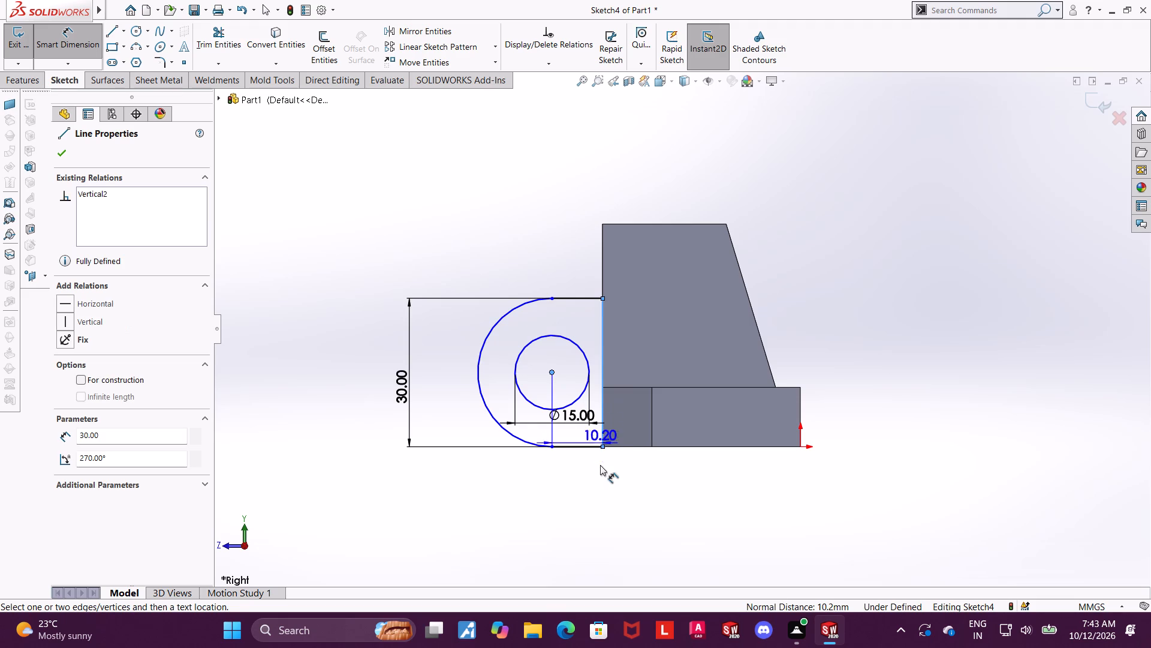
click(597, 479)
text(10)
key(Return)
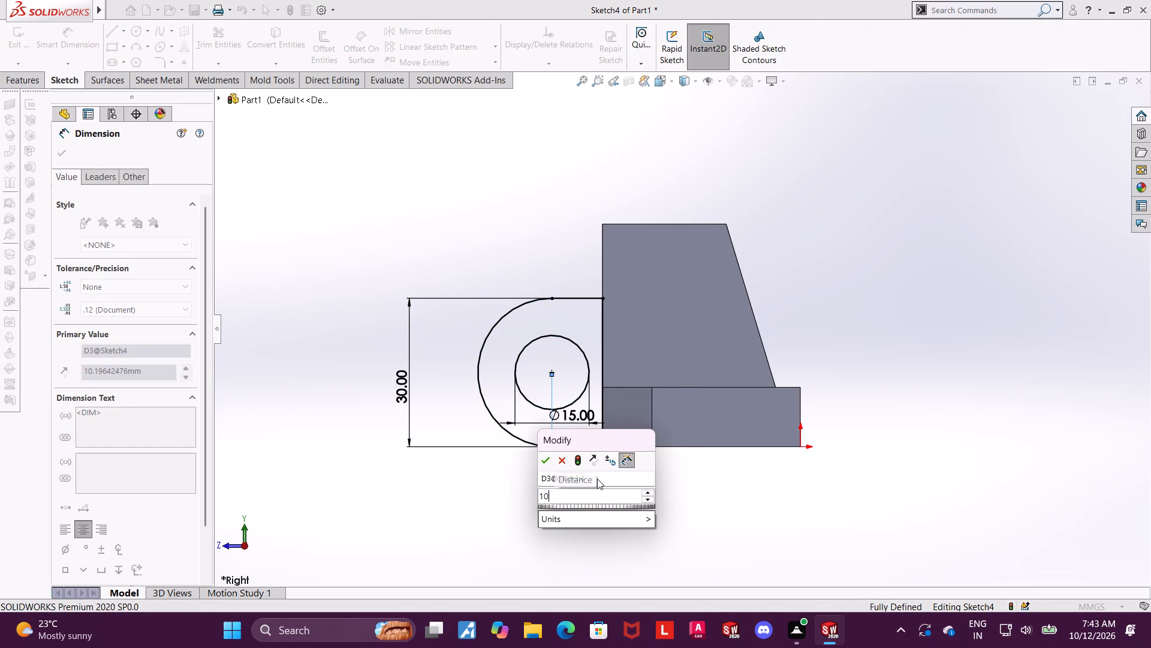
key(Escape)
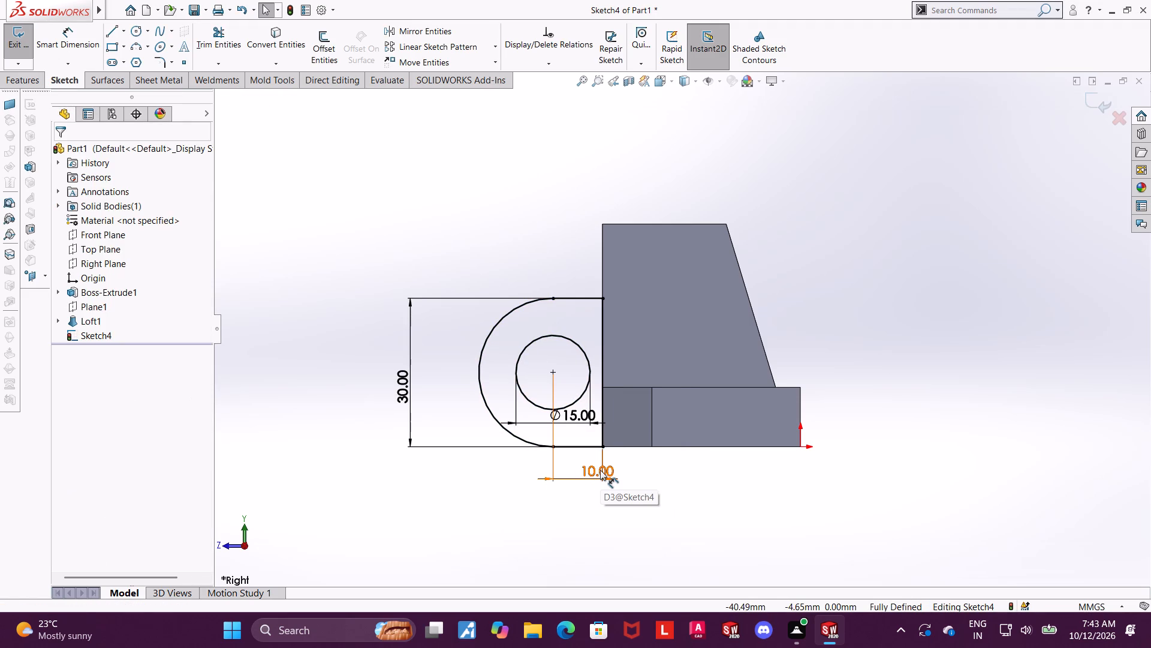
Check the lug profile in 3D against the body and exit the sketch.
scroll(593, 470, up, 1)
scroll(614, 479, down, 1)
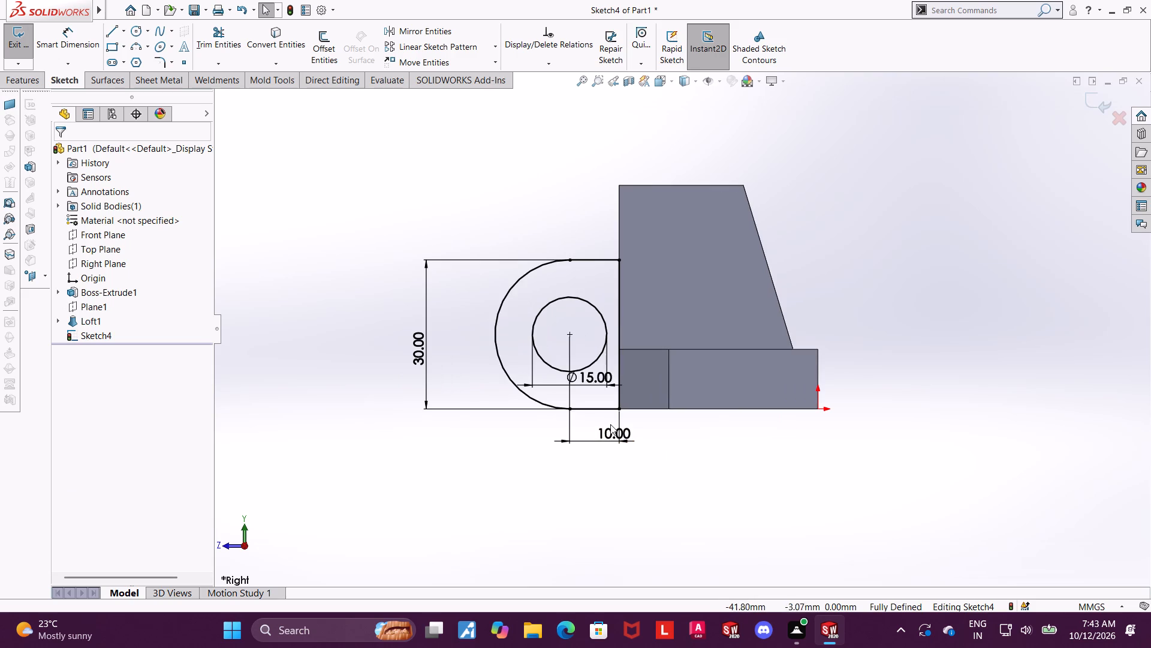
middle_drag(613, 424, 667, 459)
scroll(713, 427, up, 2)
scroll(733, 336, down, 1)
middle_drag(701, 396, 826, 330)
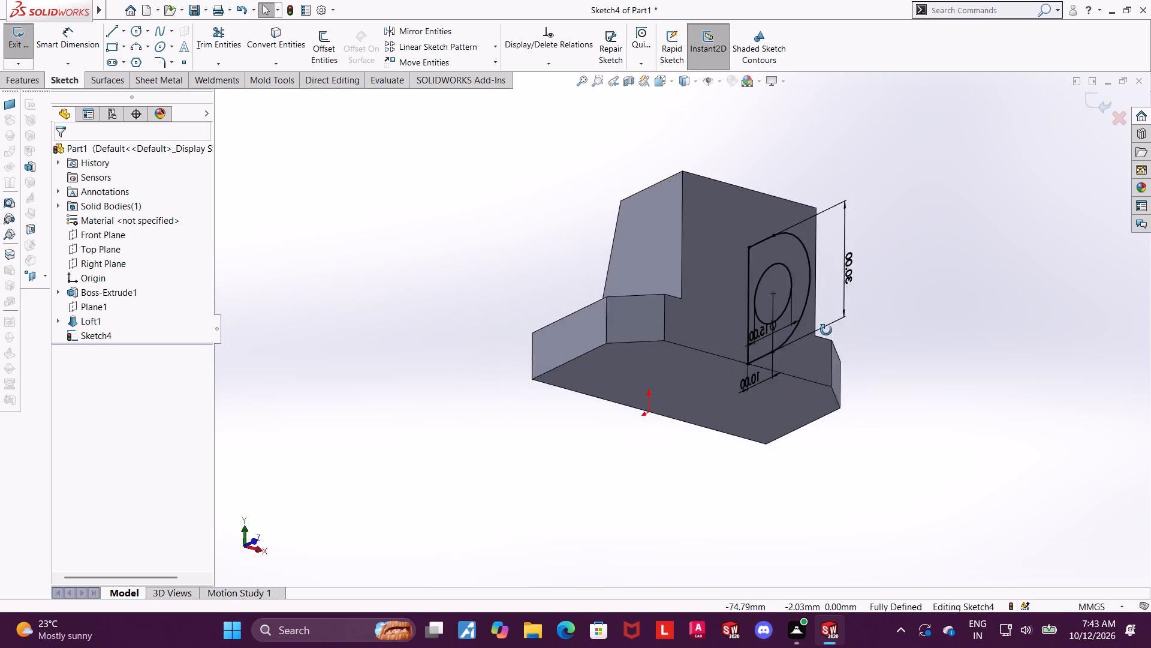
middle_drag(826, 330, 843, 407)
click(1098, 91)
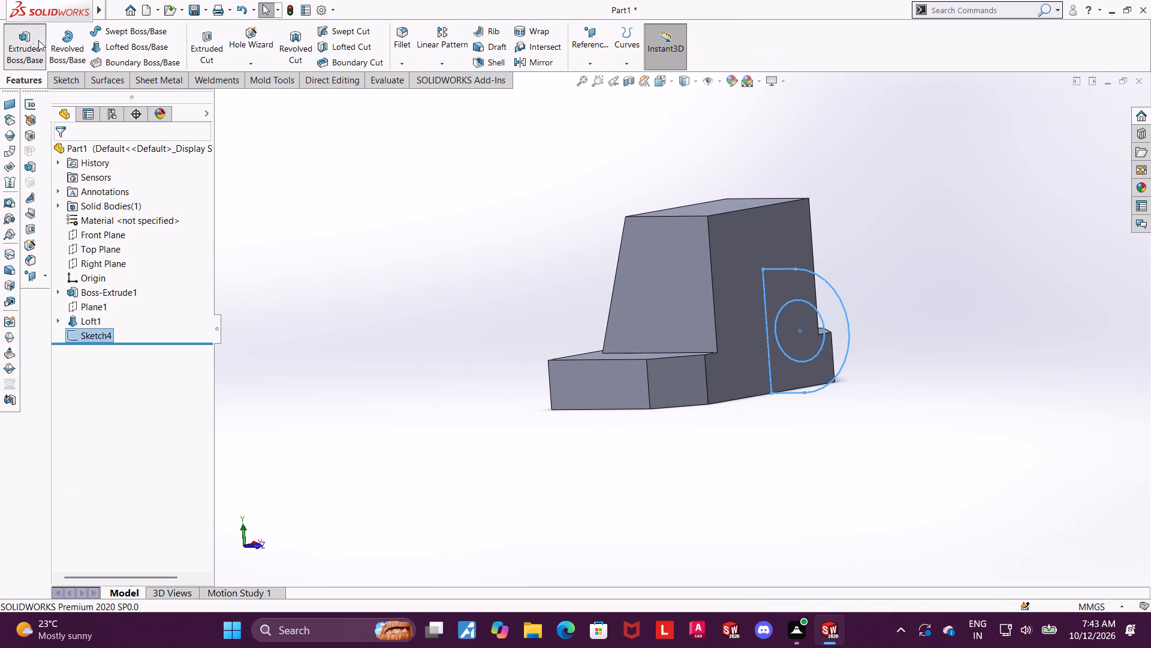
Start a boss extrusion of the lug sketch and set its blind depth to 20 mm.
click(38, 40)
scroll(700, 237, up, 1)
middle_drag(700, 237, 680, 273)
click(176, 234)
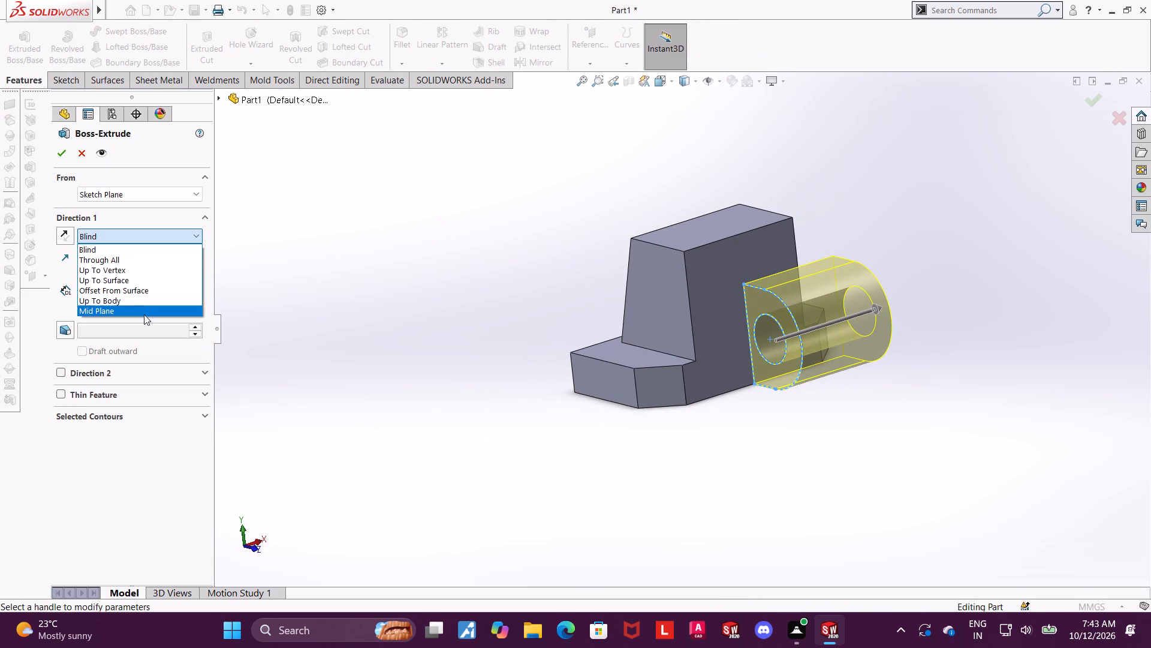
click(144, 316)
scroll(170, 362, up, 1)
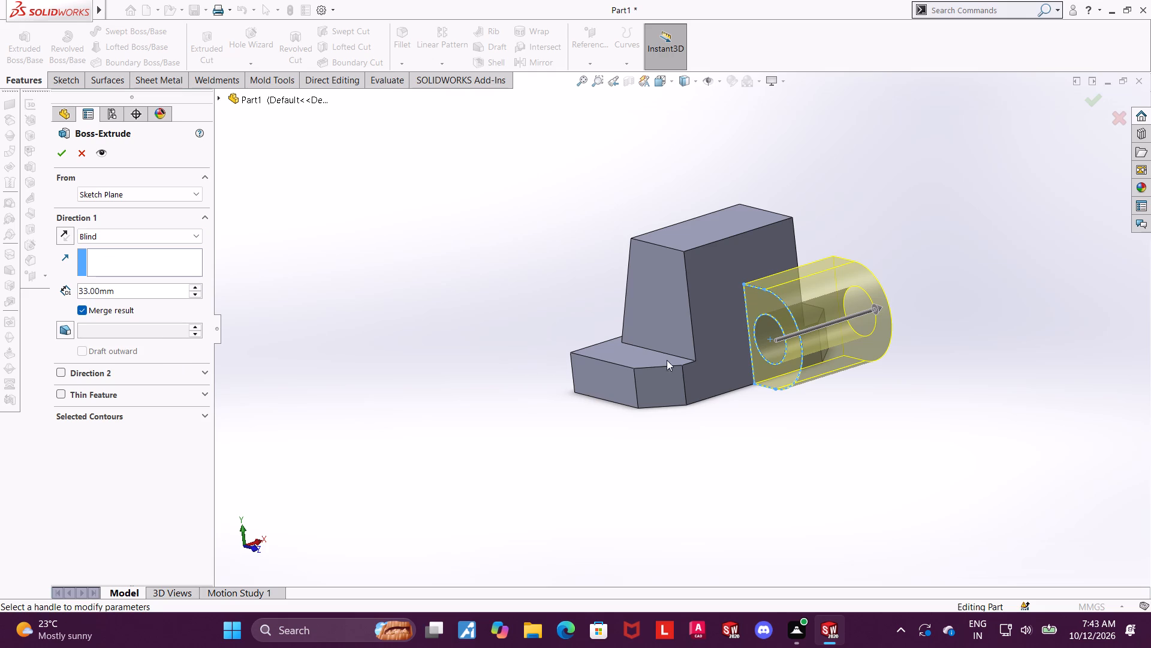
scroll(737, 366, down, 1)
click(132, 292)
drag(132, 292, 112, 287)
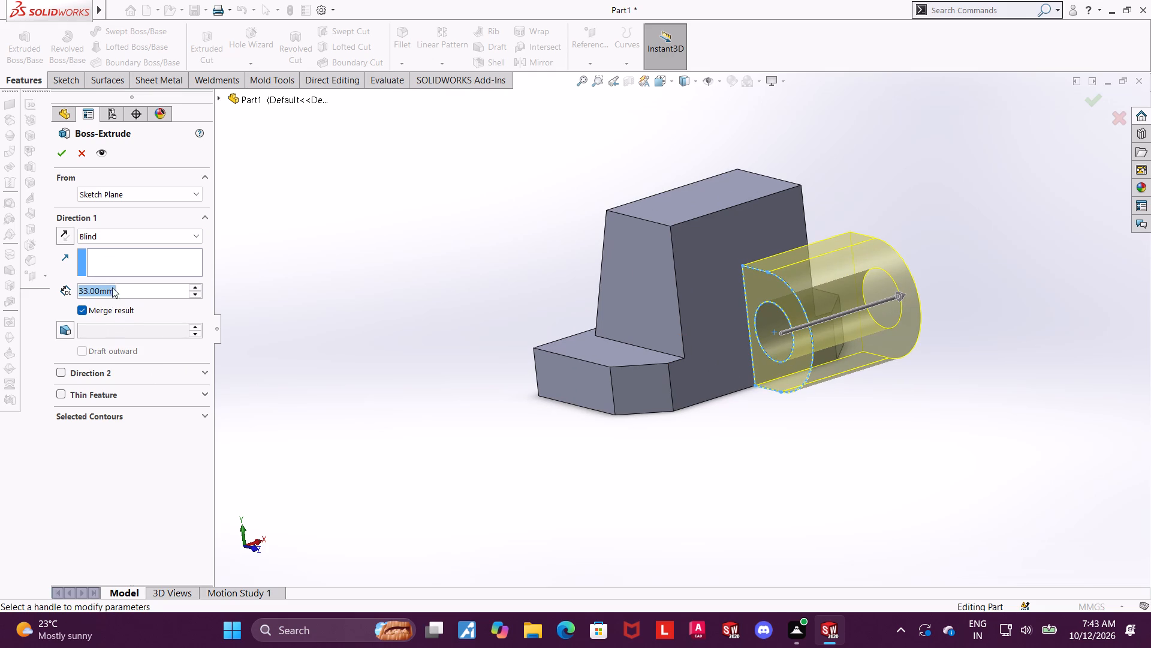
drag(112, 287, 17, 282)
drag(149, 287, 0, 288)
text(20)
key(Return)
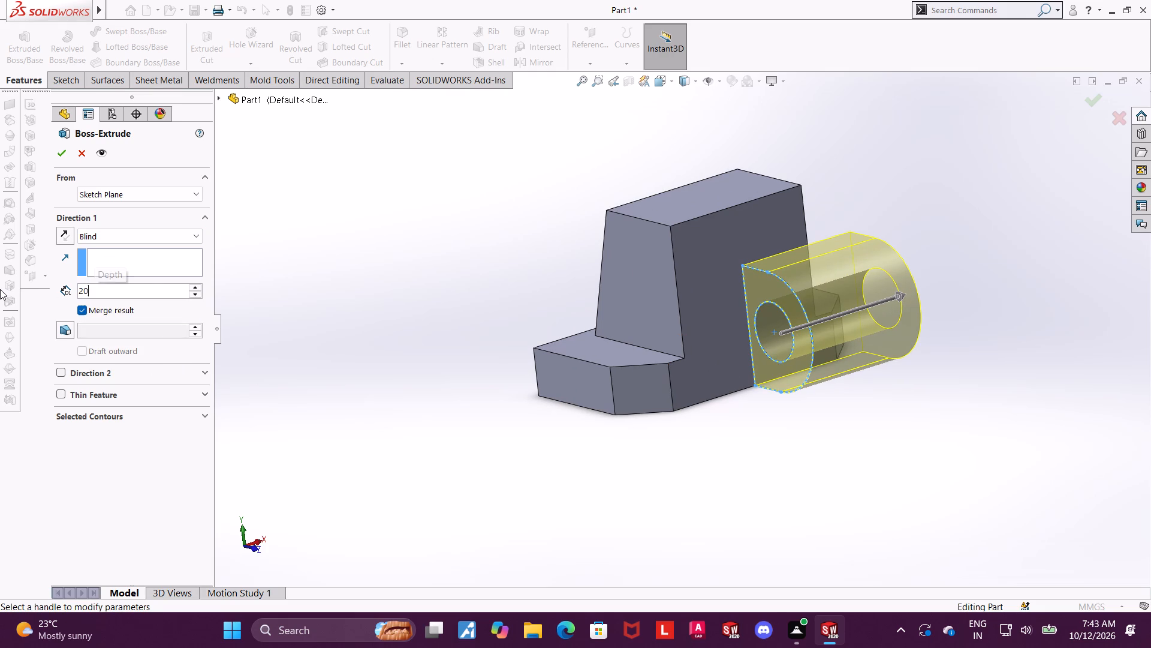
Change the lug extrusion to Mid Plane with a 20 mm depth and create it, merged with the body.
middle_drag(772, 317, 759, 335)
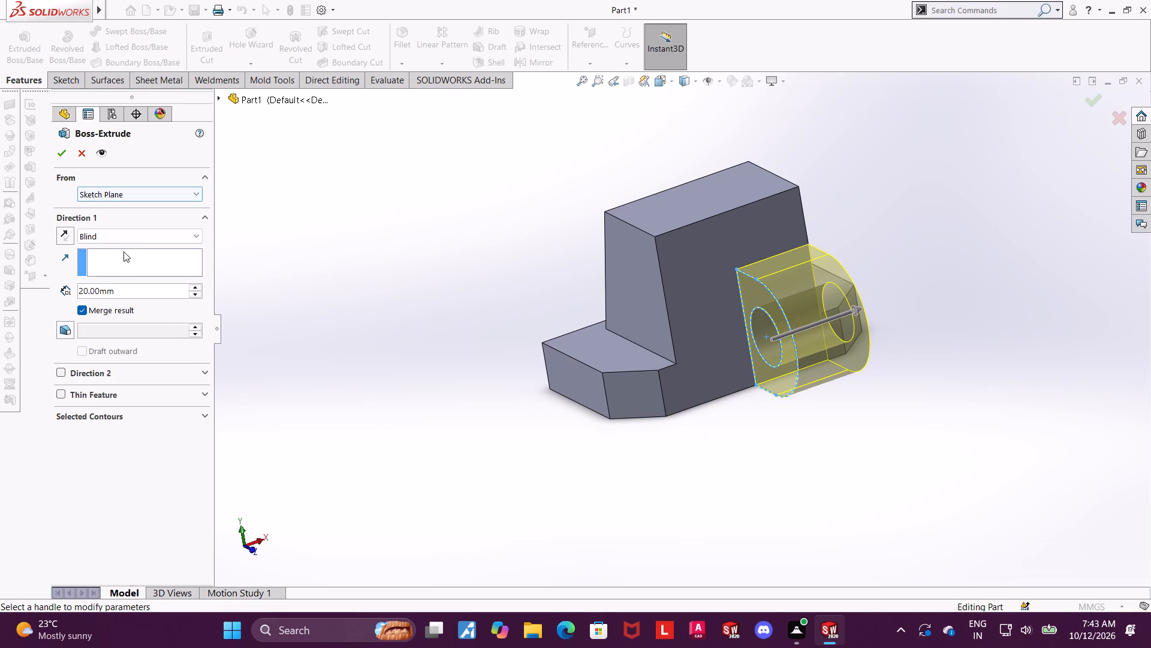
click(120, 239)
click(112, 305)
click(106, 233)
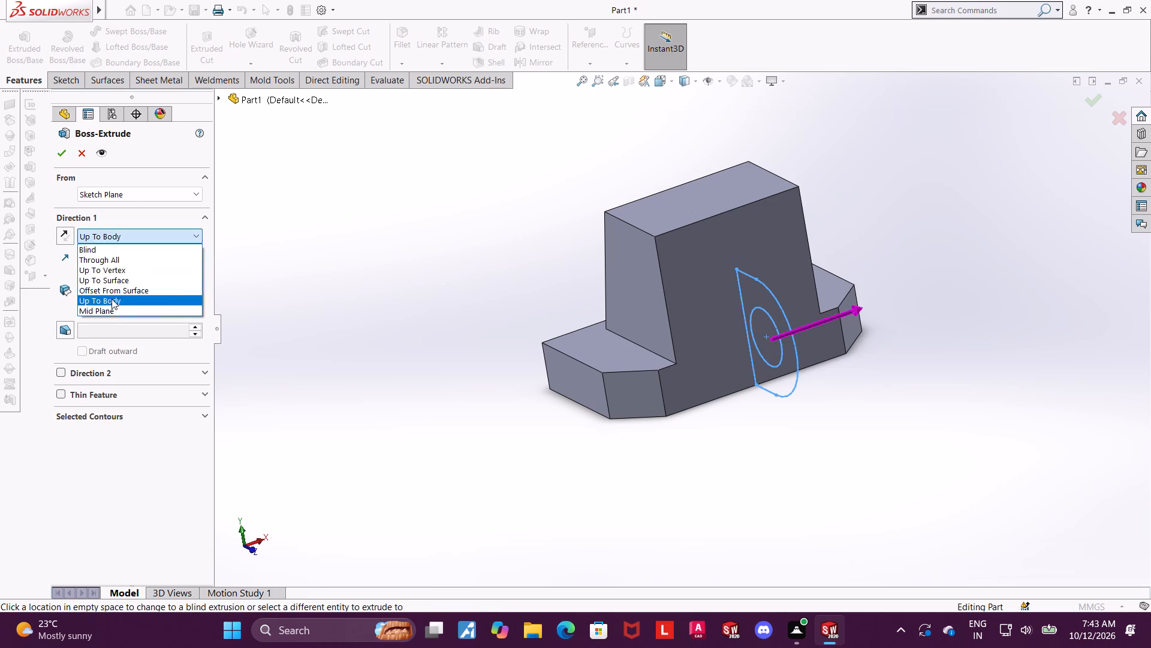
click(112, 311)
middle_drag(525, 411, 535, 414)
scroll(822, 352, down, 1)
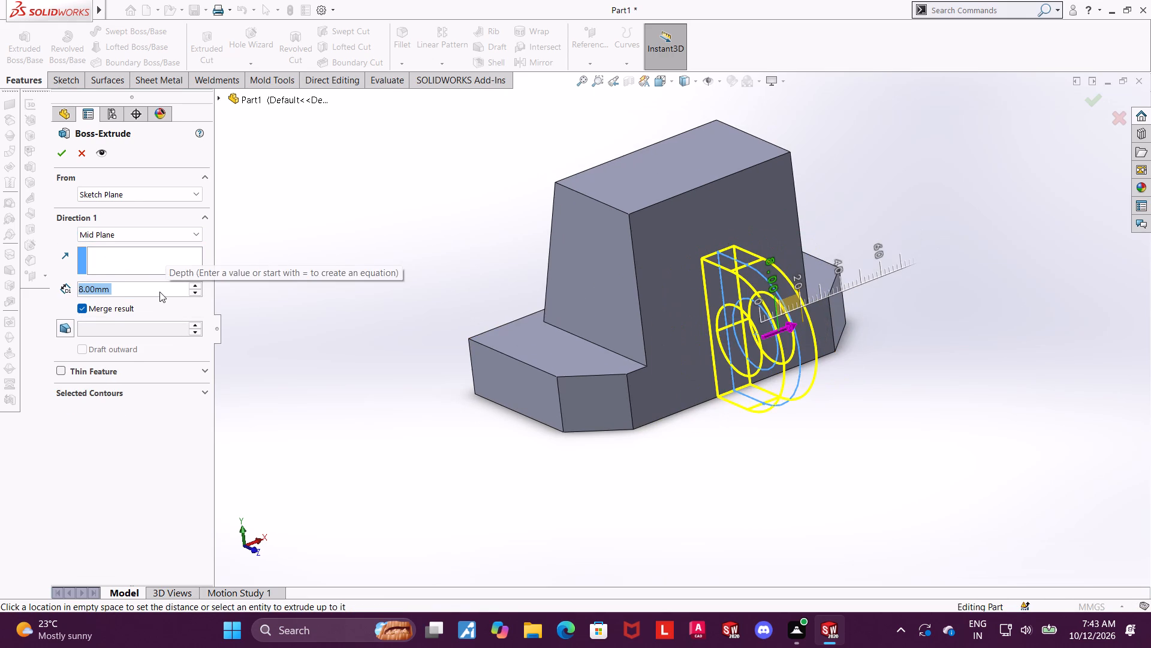
key(2)
key(0)
key(Return)
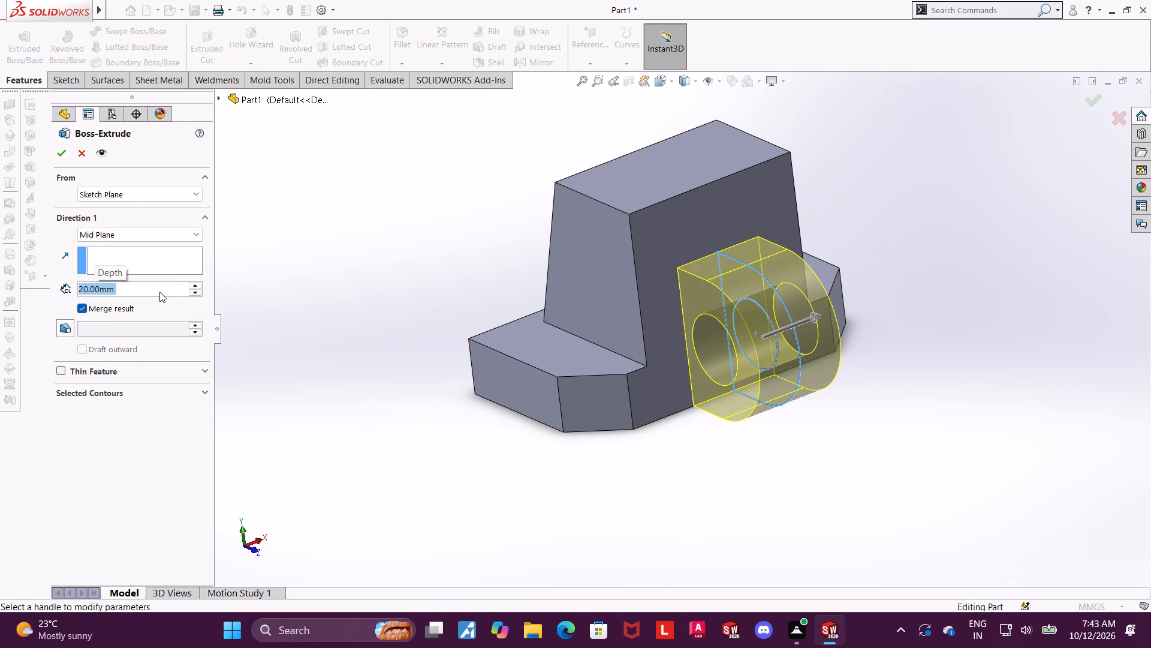
click(58, 150)
scroll(1041, 307, up, 2)
click(978, 300)
Examine the lug and lofted body from several angles, including the isometric view.
middle_drag(706, 220, 710, 301)
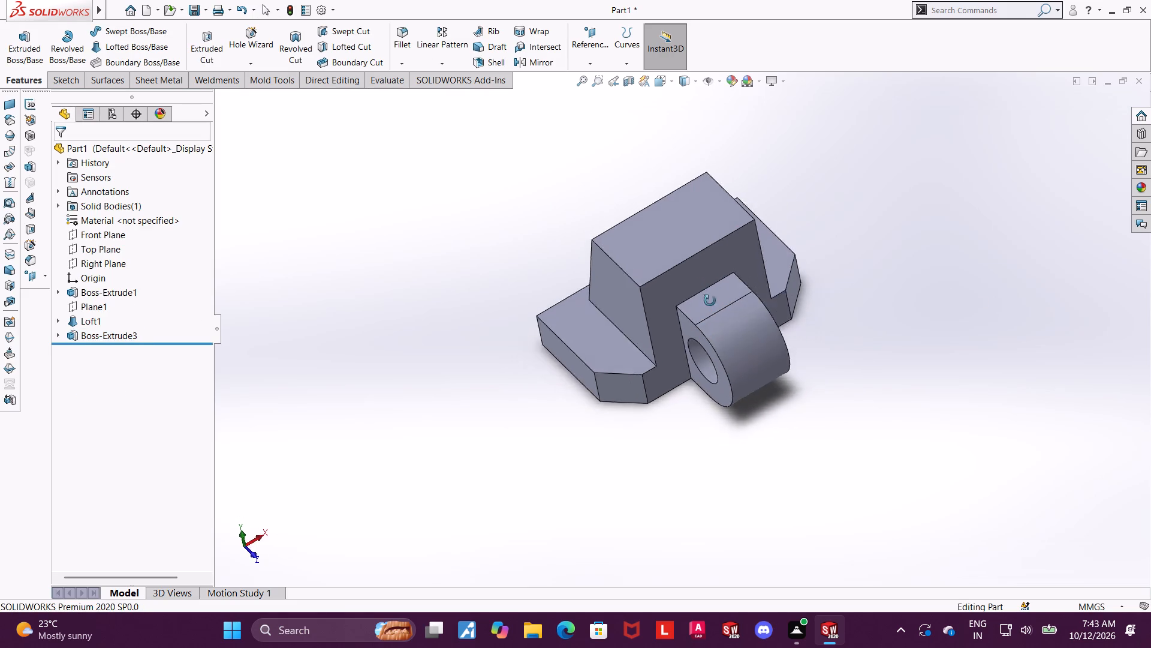
middle_drag(710, 301, 728, 227)
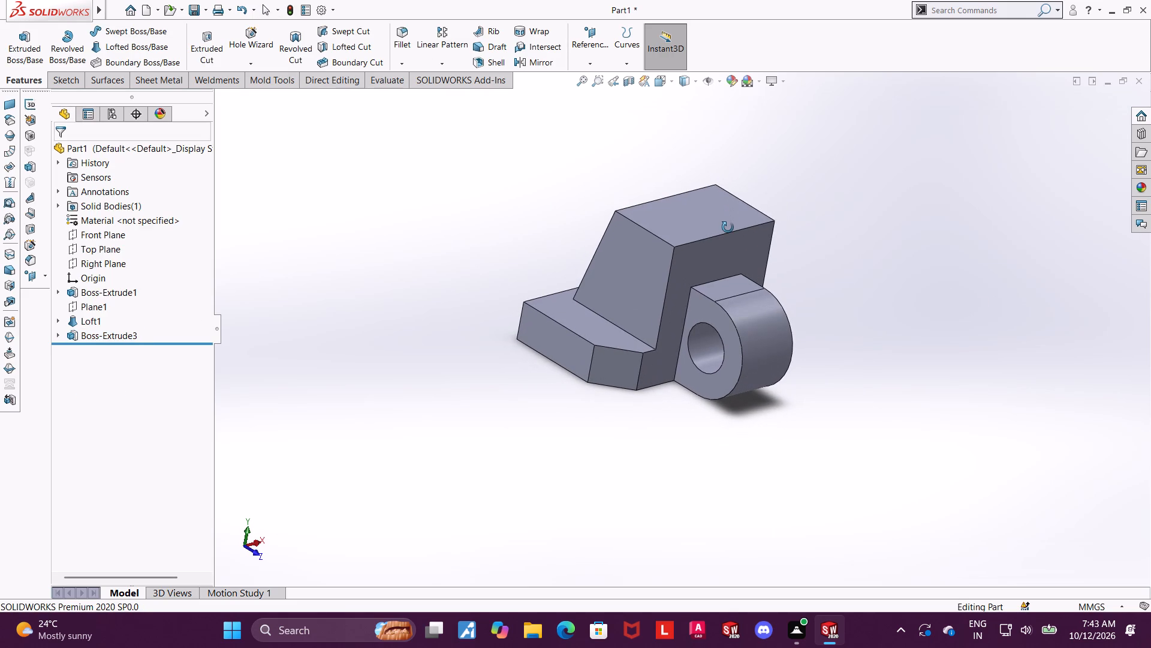
middle_drag(728, 227, 721, 227)
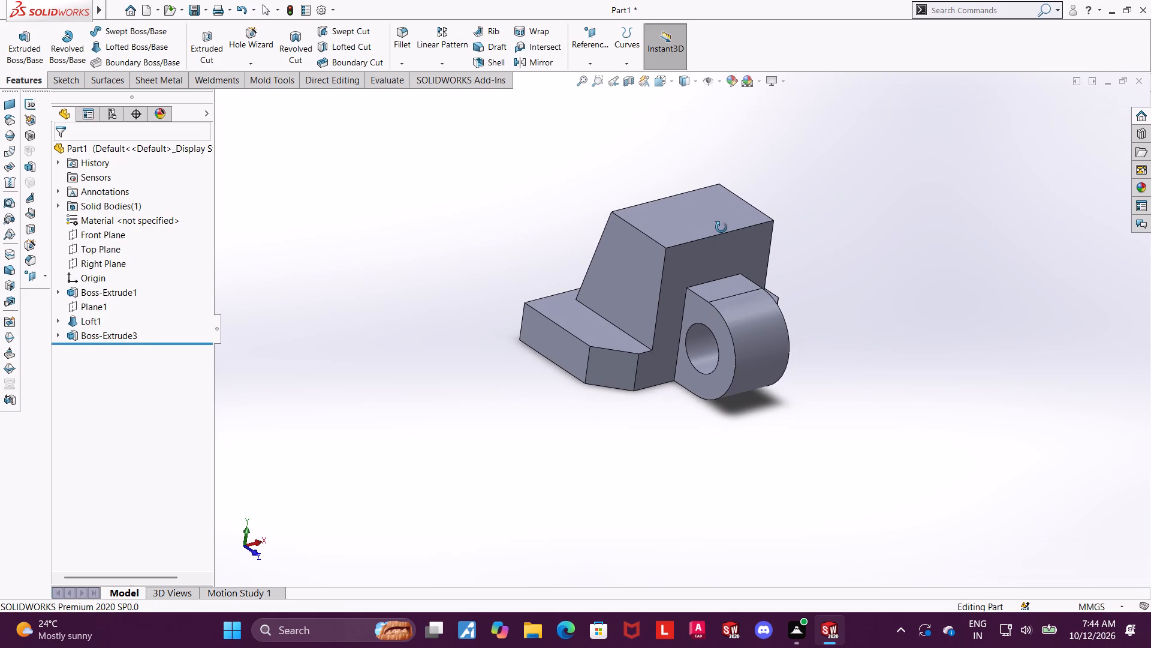
middle_drag(721, 227, 743, 178)
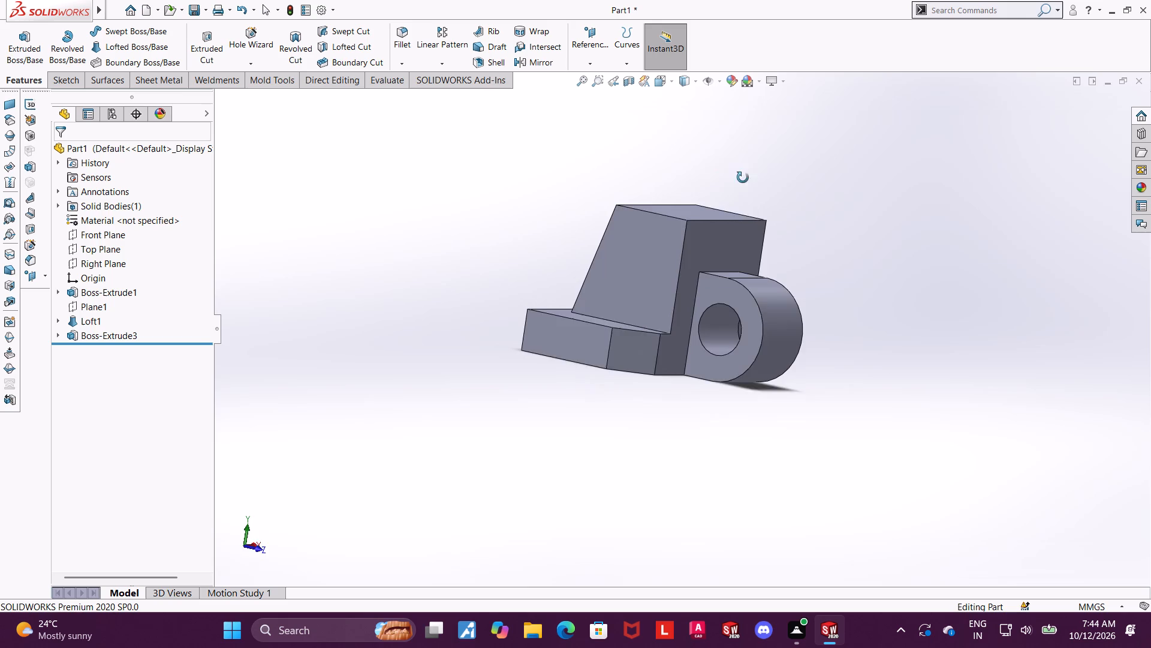
middle_drag(743, 178, 728, 219)
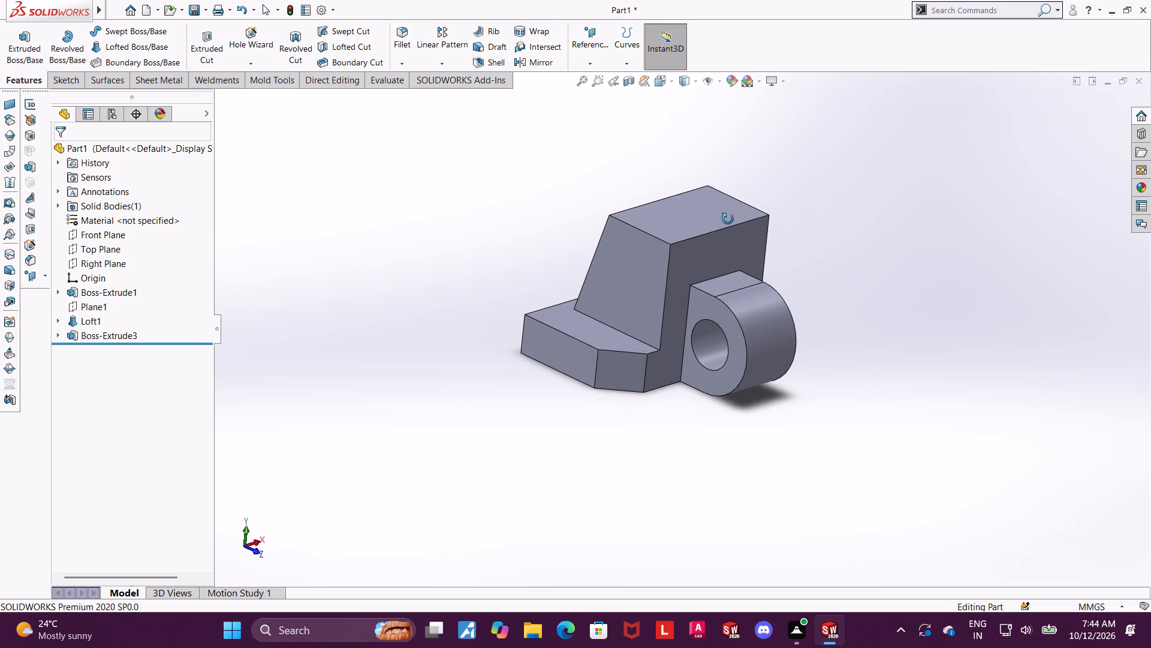
middle_drag(728, 219, 728, 214)
click(664, 87)
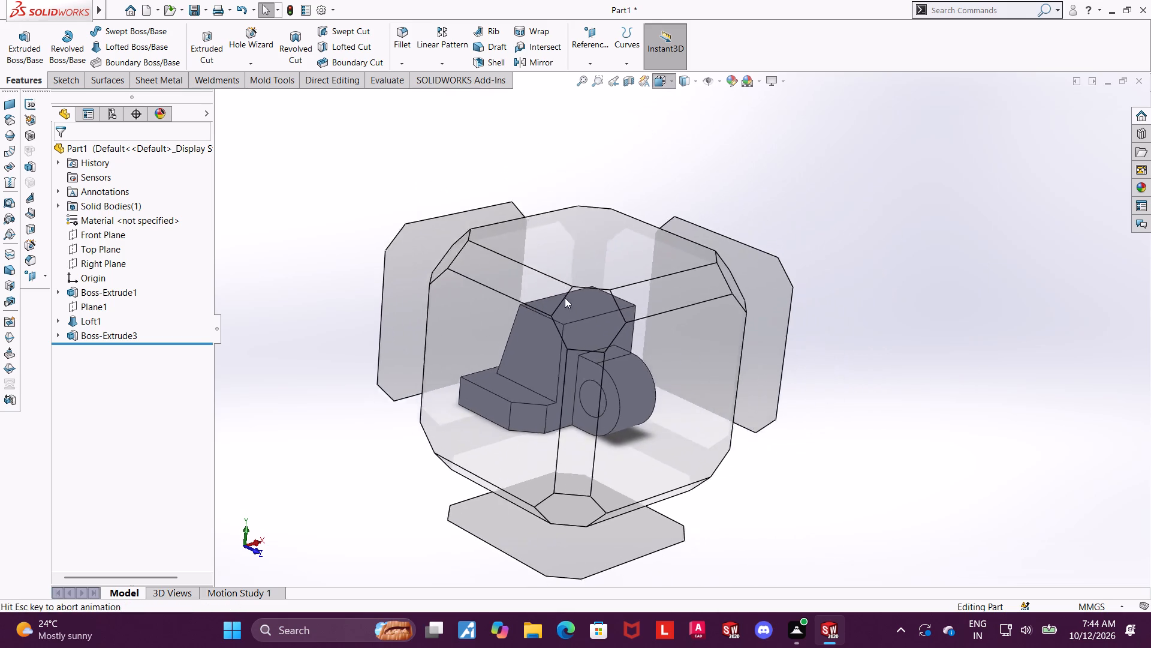
click(539, 363)
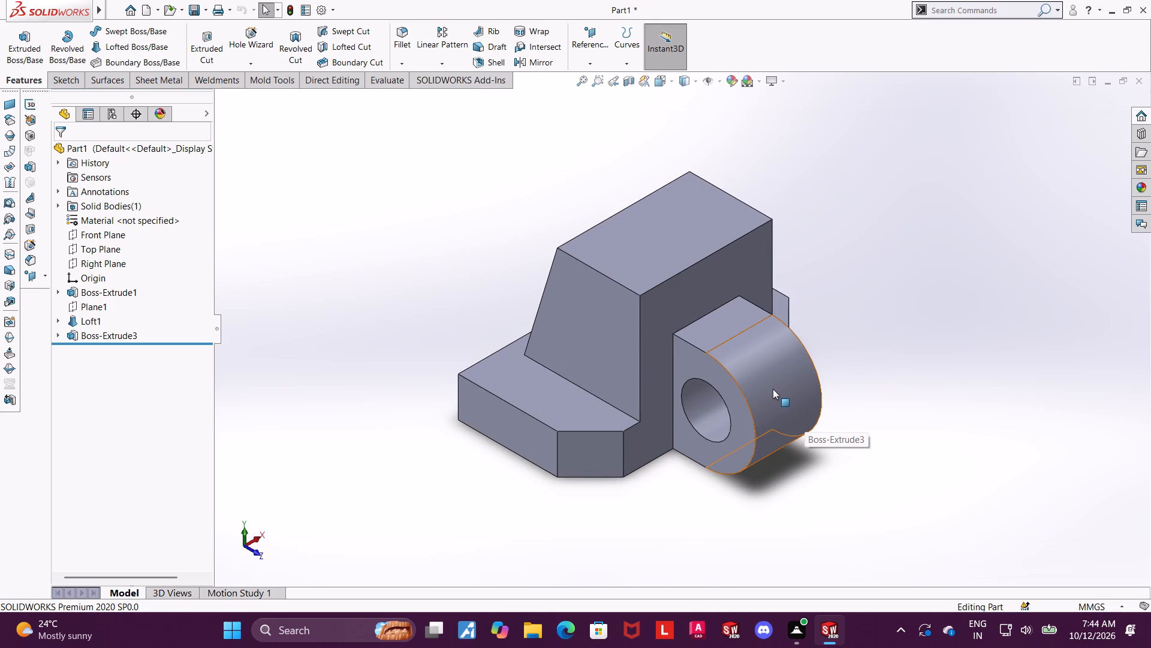
middle_drag(770, 387, 745, 334)
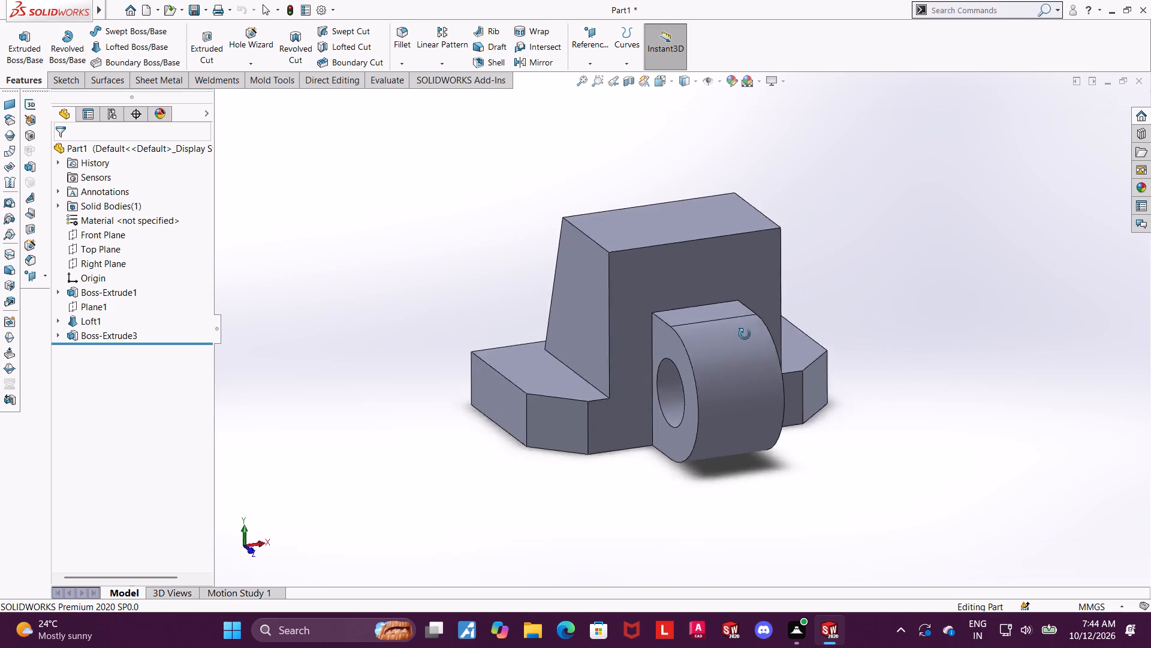
middle_drag(745, 334, 751, 324)
scroll(731, 304, down, 1)
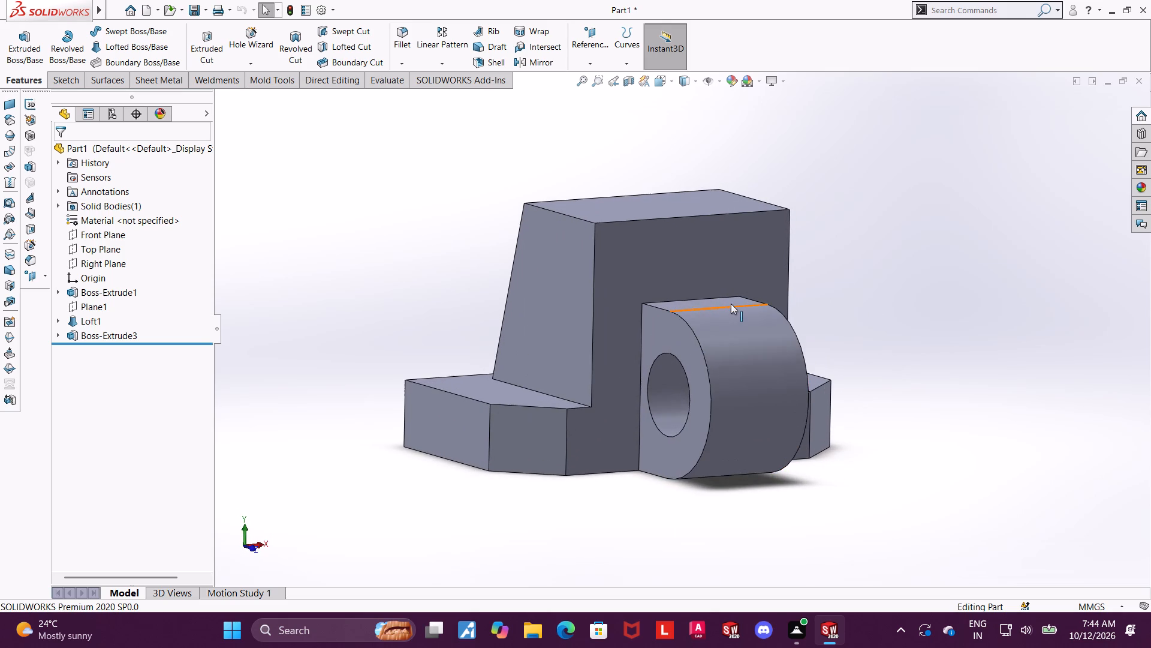
On the lofted body's top face, sketch a closed triangle whose base, about 28.5 mm wide, lies on the edge above the lug.
middle_drag(731, 304, 730, 357)
middle_drag(732, 343, 733, 371)
scroll(733, 344, up, 1)
click(697, 253)
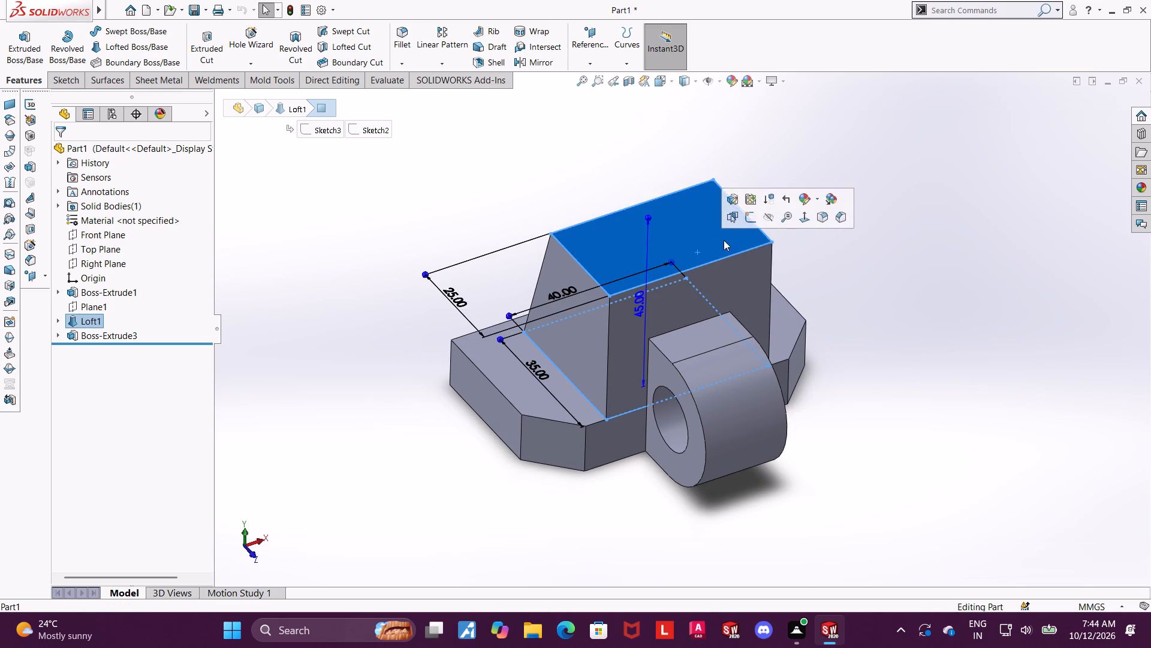
click(748, 223)
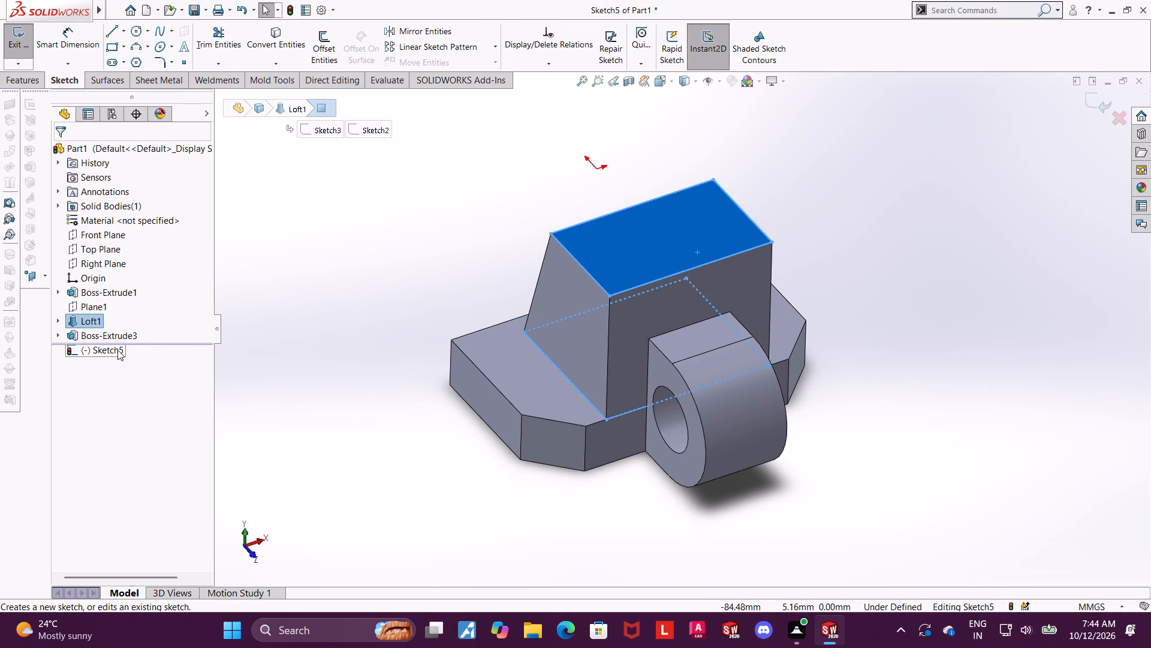
click(117, 350)
click(147, 328)
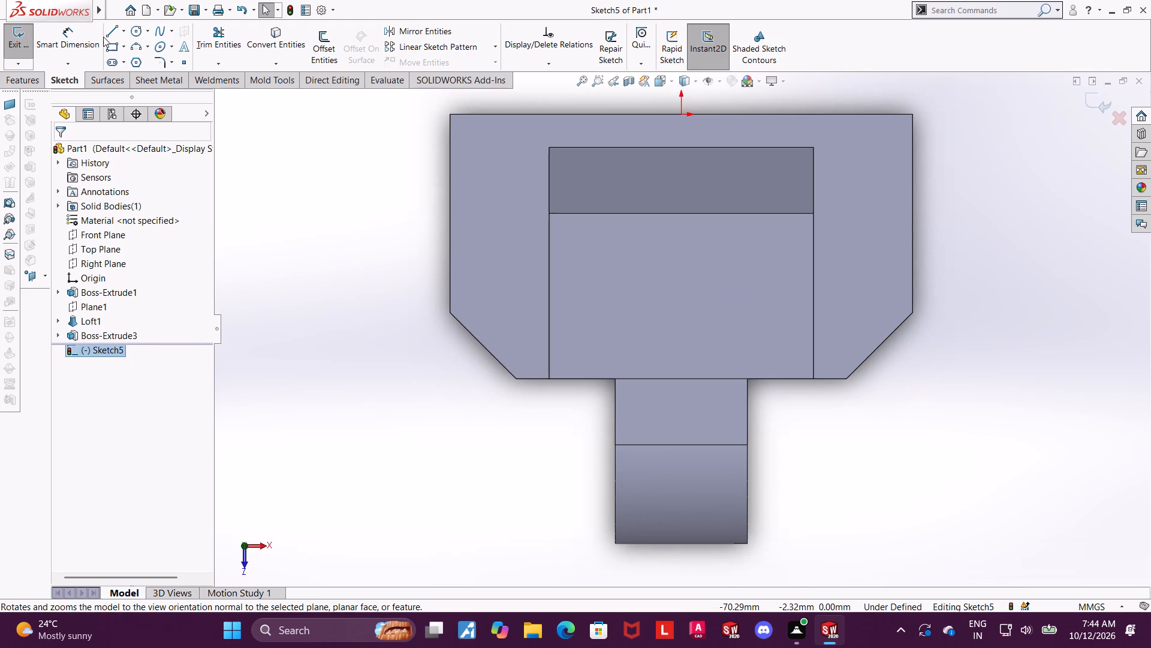
click(112, 31)
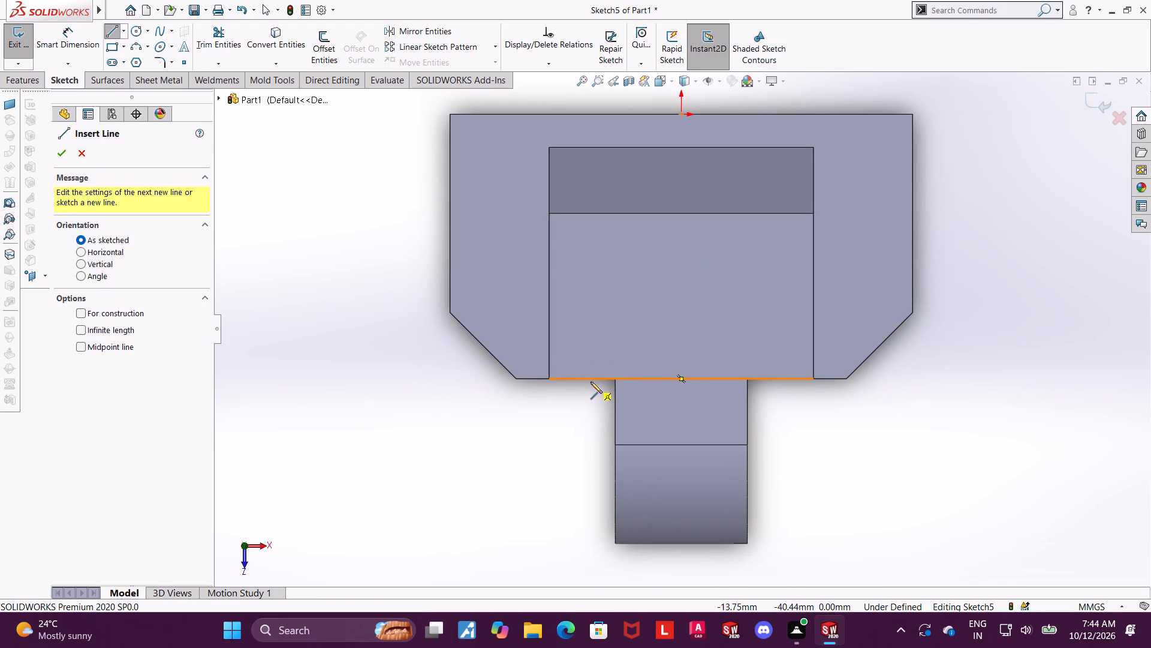
click(590, 382)
click(680, 261)
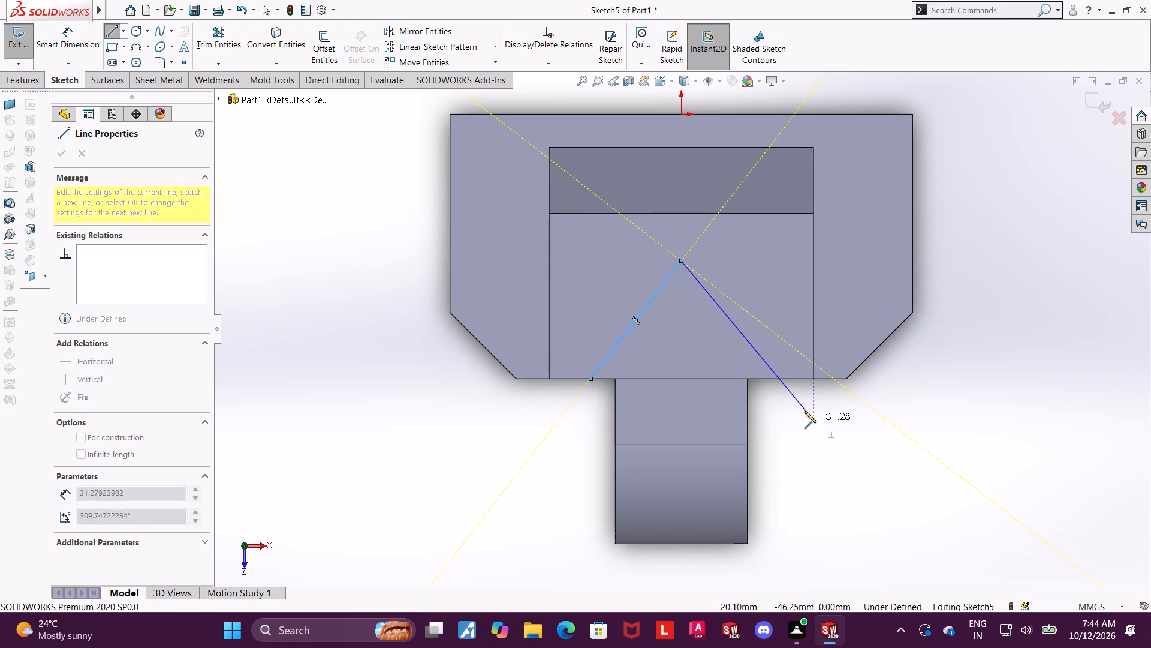
click(779, 380)
click(593, 381)
key(Escape)
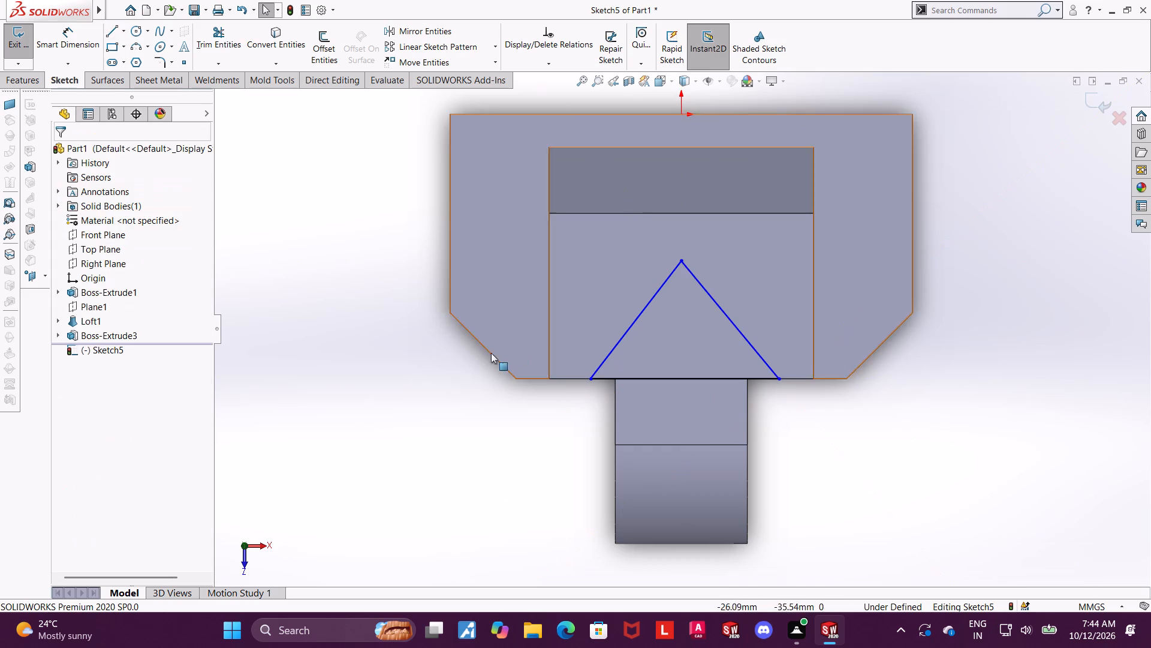
key(Escape)
key(Escape)
Dimension the triangle's base to 30 mm.
click(60, 35)
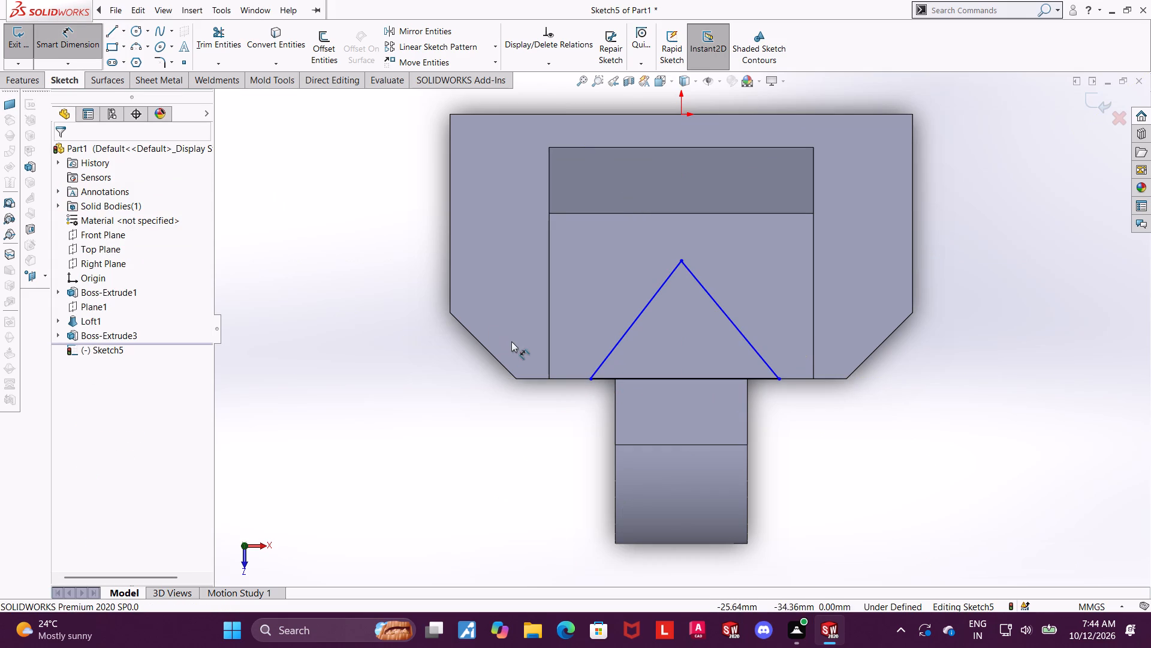
click(665, 380)
click(665, 417)
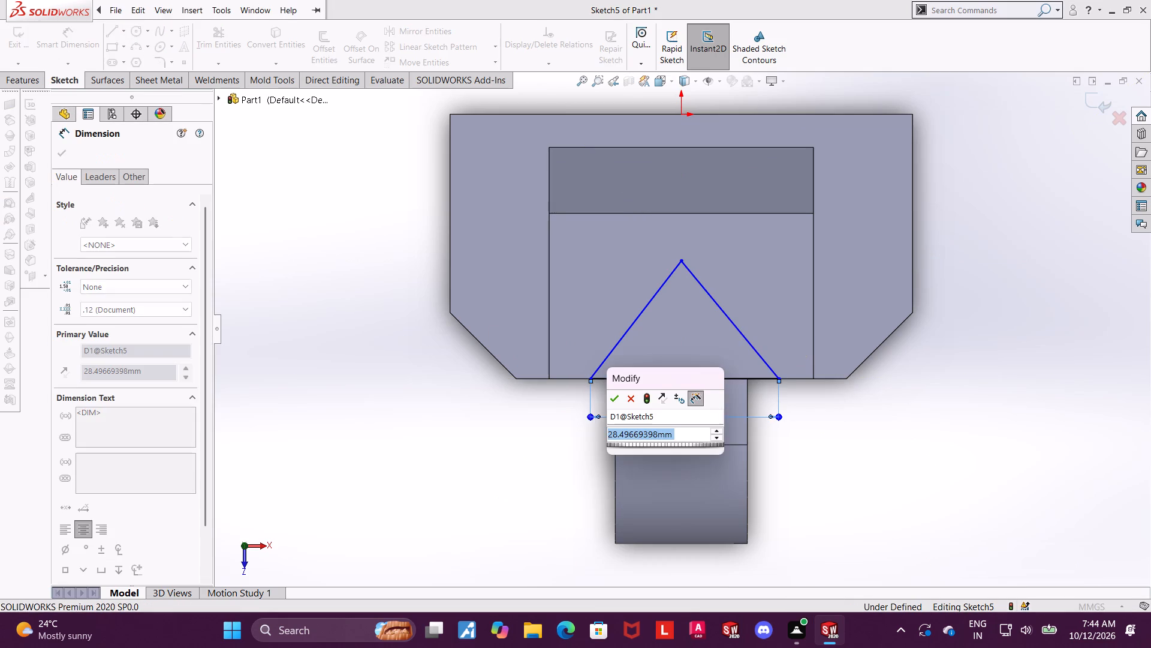
text(30)
key(Return)
key(Escape)
key(Escape)
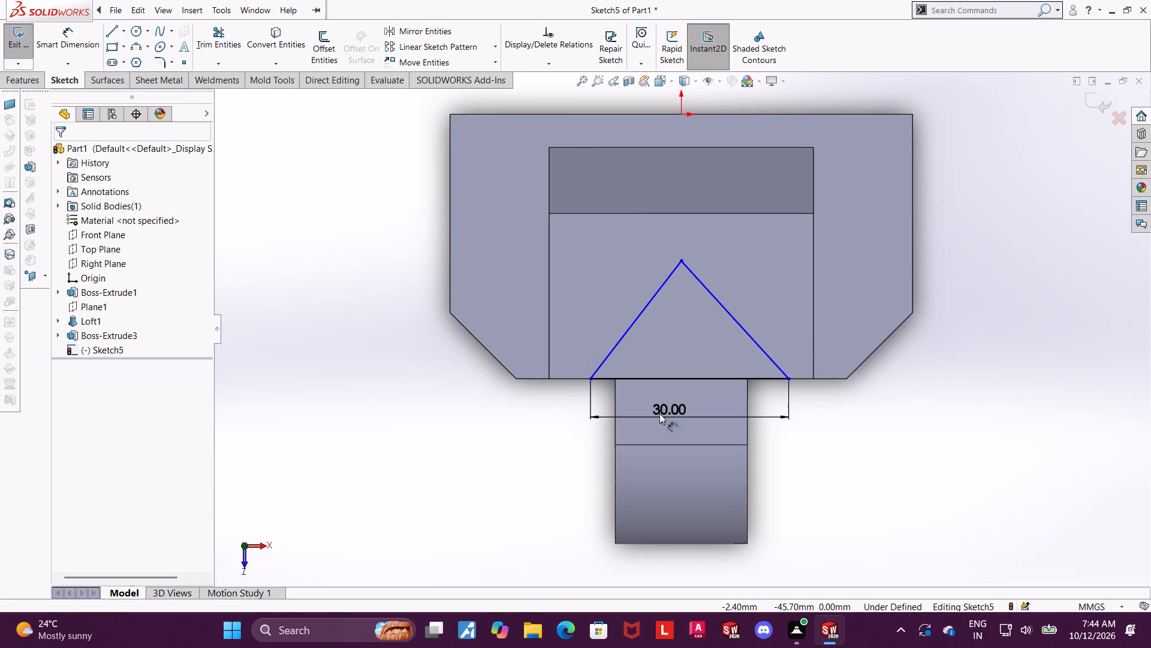
Align the midpoint of the triangle's base vertically with the origin.
click(690, 379)
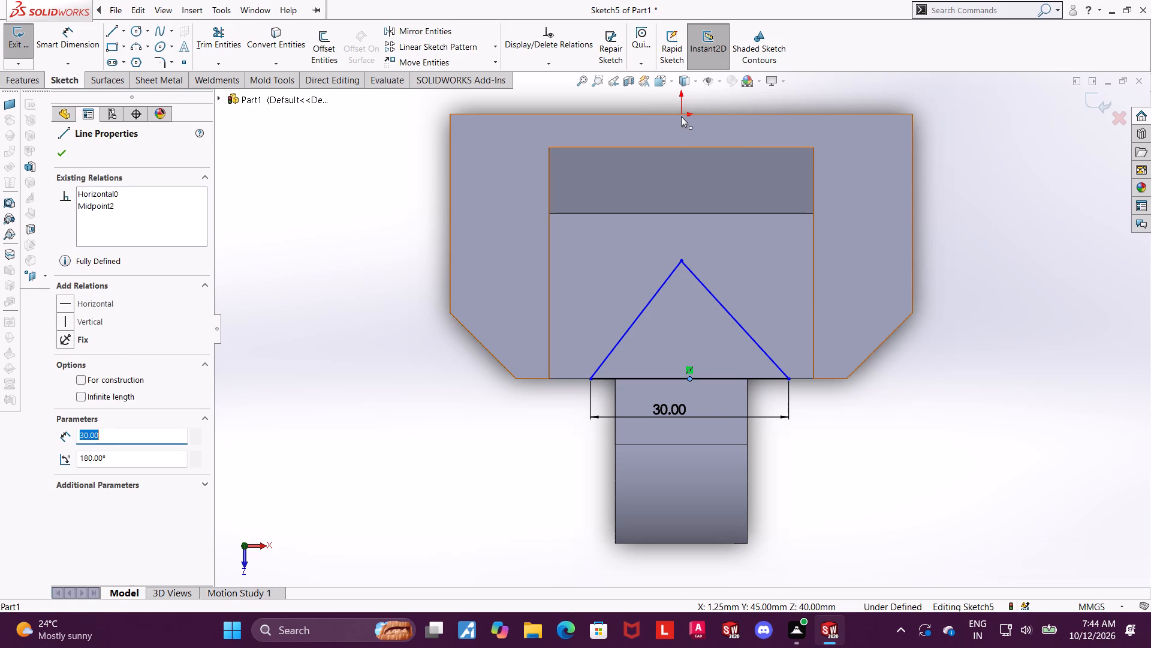
ctrl+click(681, 116)
click(64, 385)
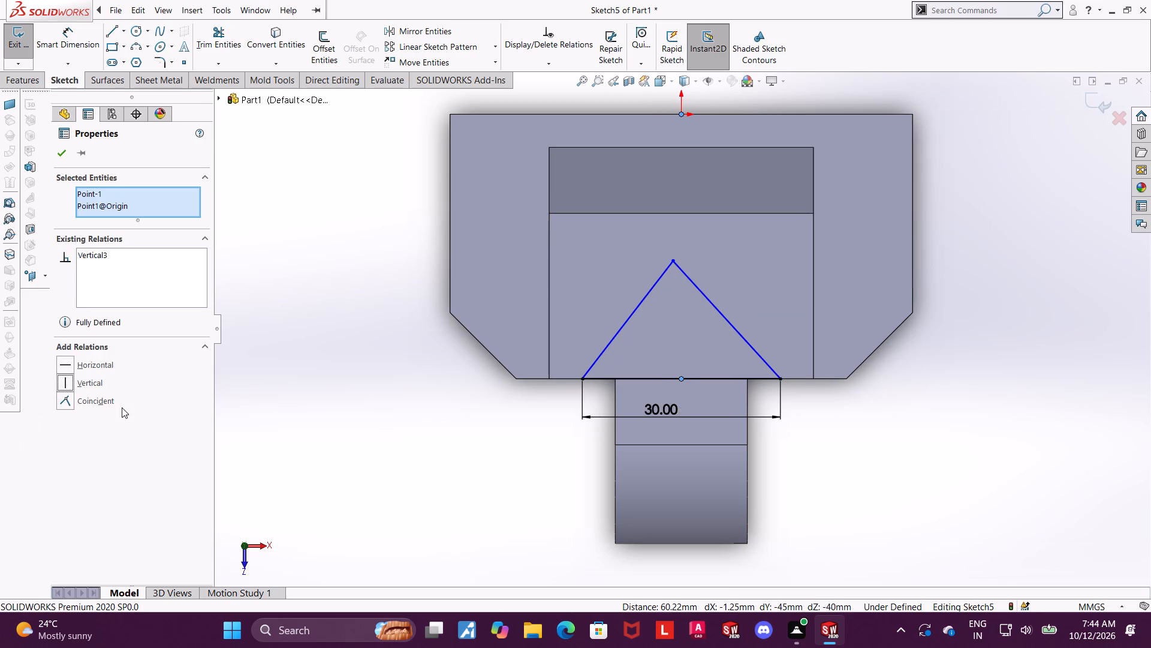
key(Escape)
key(Escape)
key(Escape)
Dimension the distance from the triangle's apex to its base as 15 mm.
click(87, 33)
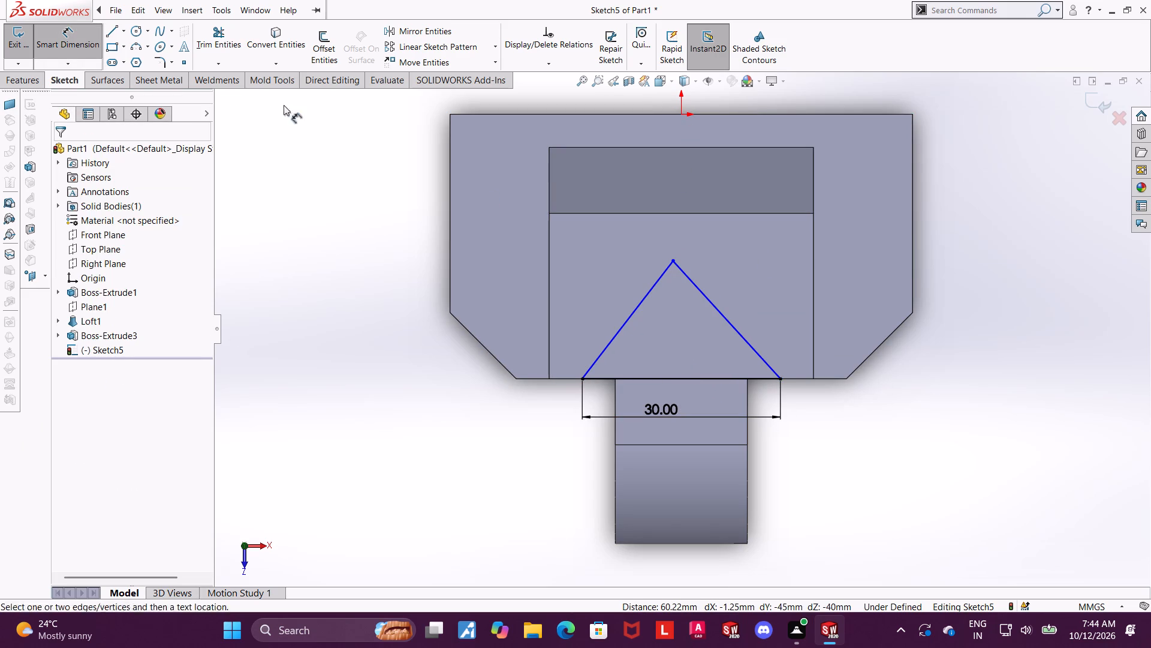
click(673, 259)
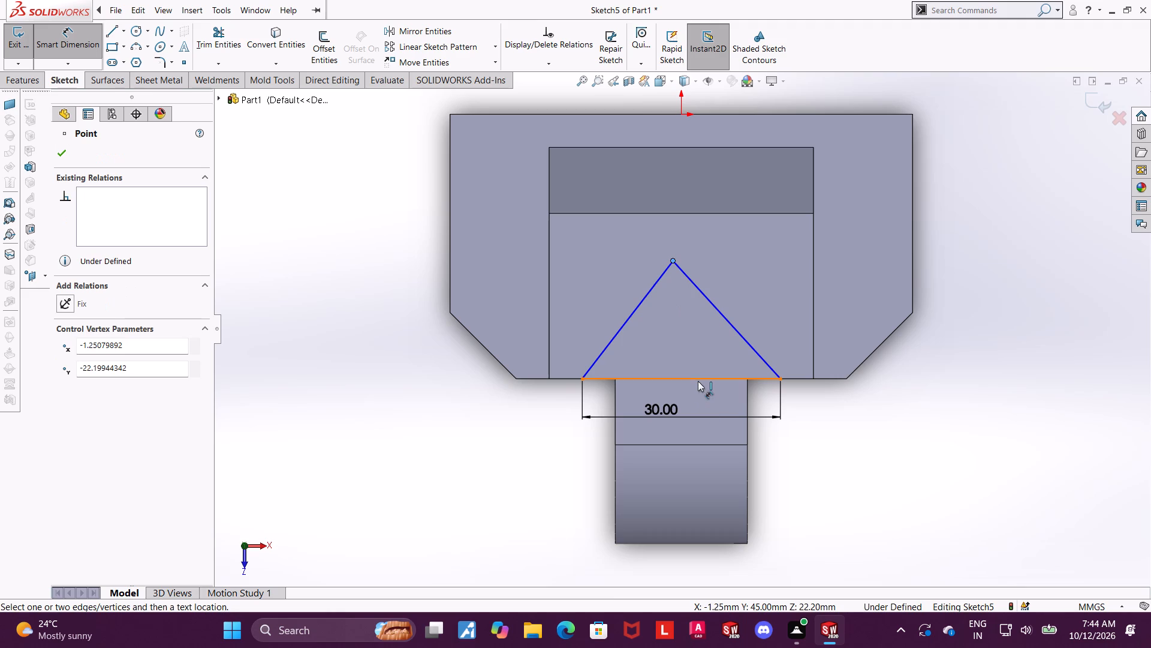
click(698, 380)
click(977, 360)
text(15)
key(Return)
key(Escape)
key(Escape)
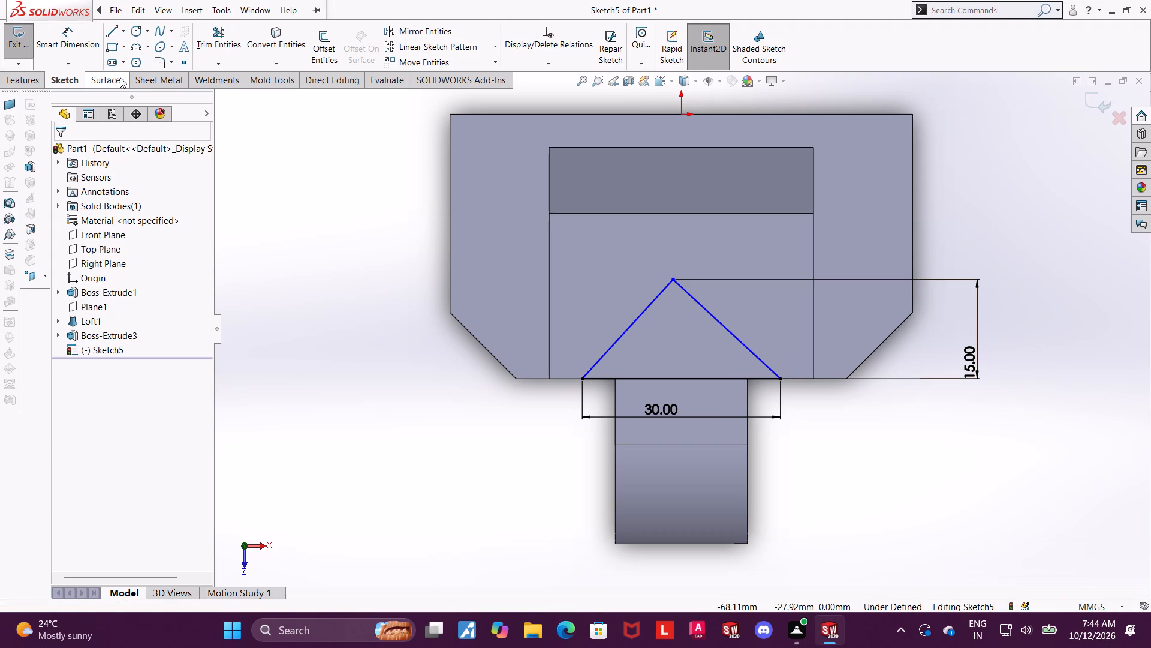
Draw a vertical centerline about 8 mm long from the midpoint of the top face's edge into the triangle.
click(124, 37)
click(123, 64)
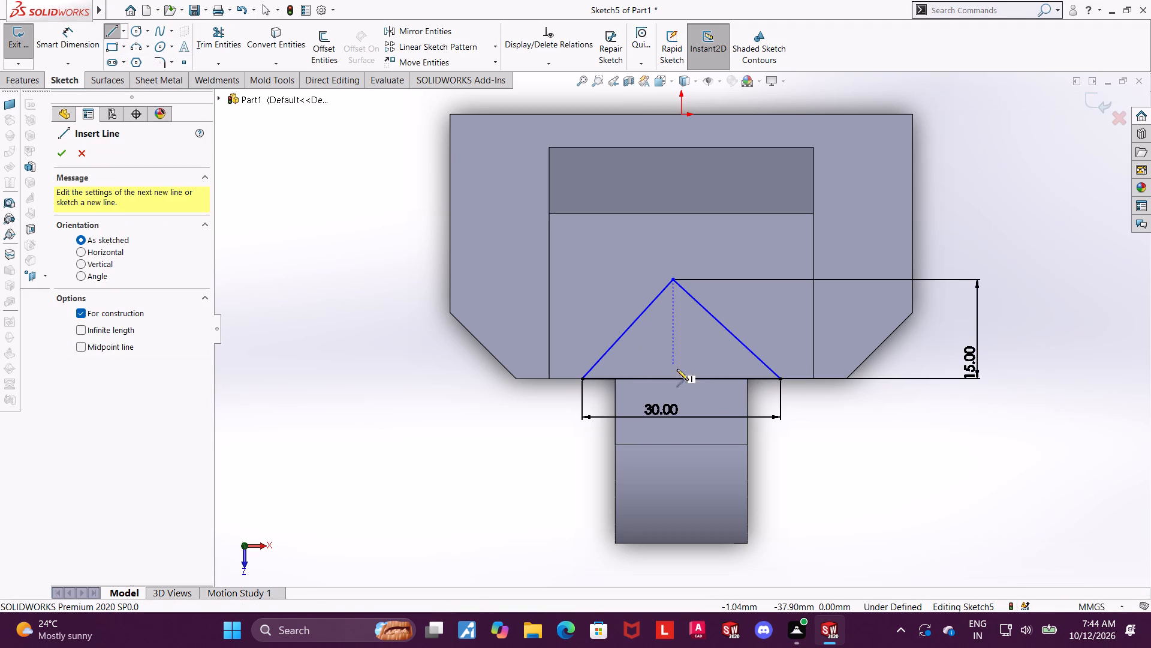
click(683, 380)
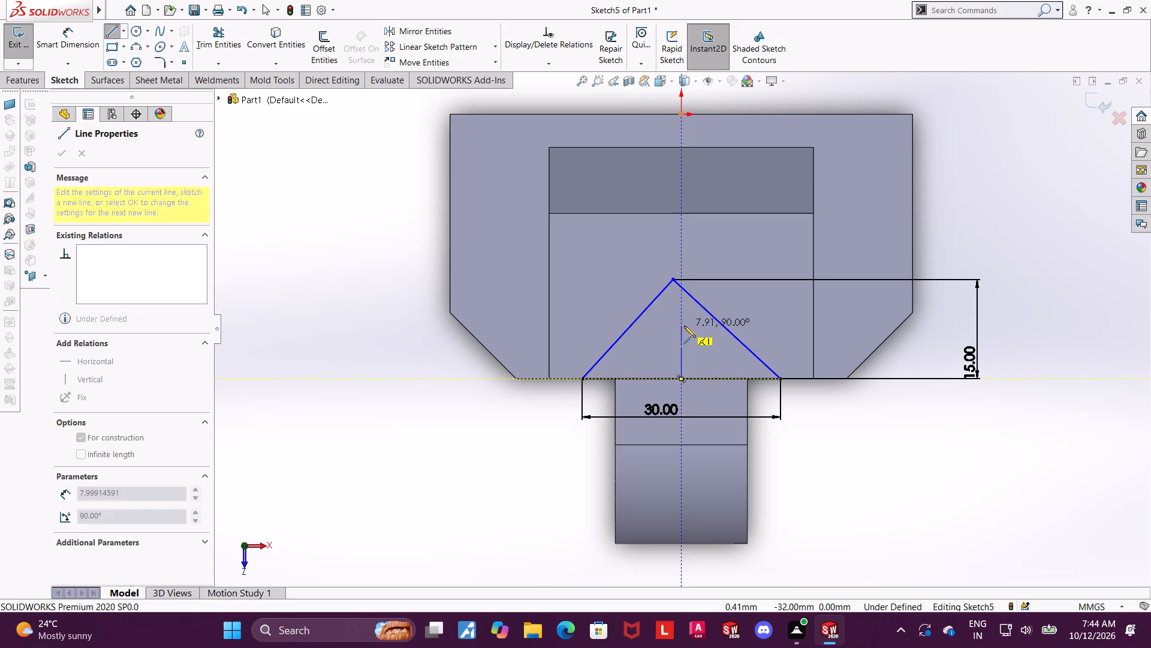
click(684, 326)
key(Escape)
key(Escape)
Make the triangle's two sloping sides symmetric about the vertical centerline.
click(681, 340)
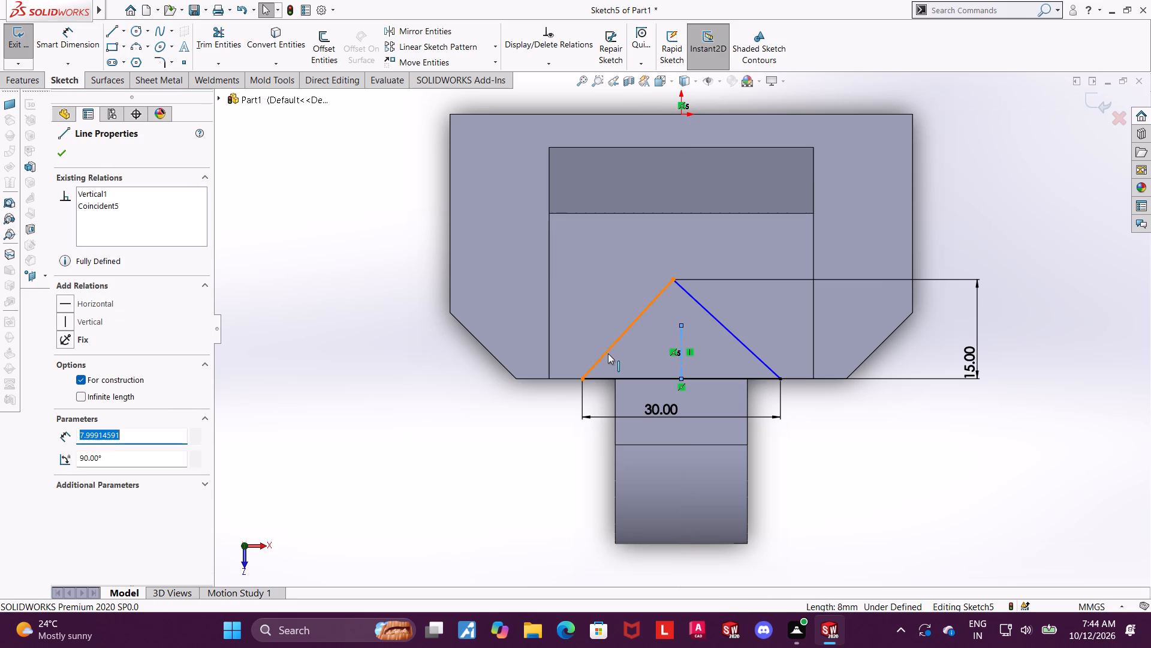
ctrl+click(608, 353)
ctrl+click(739, 342)
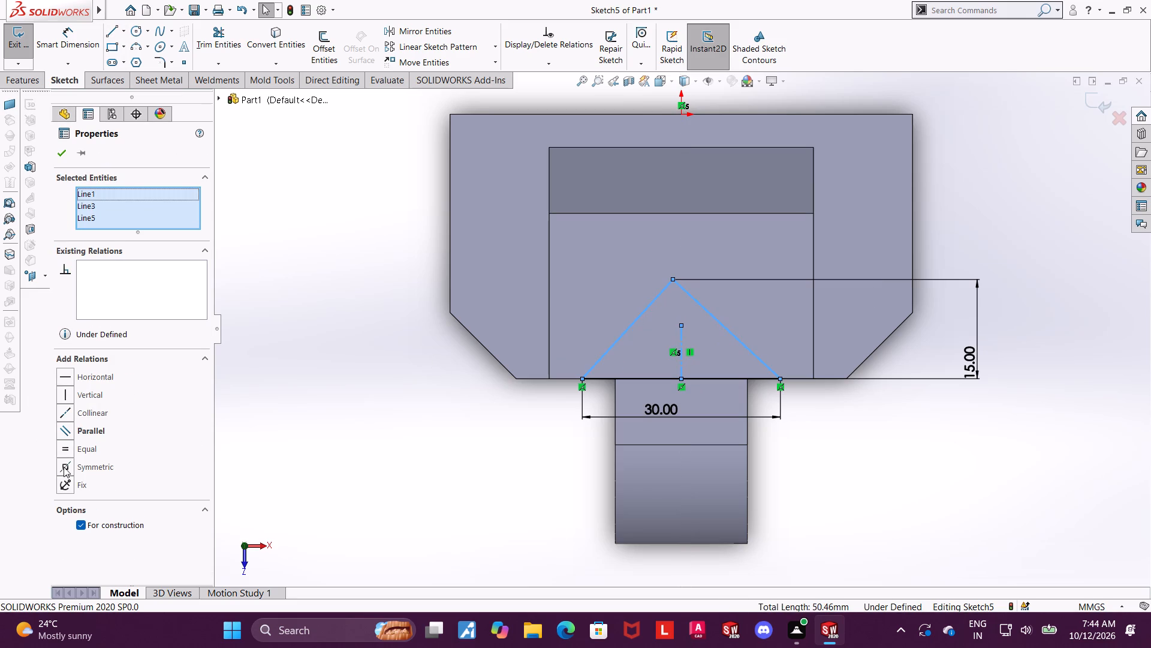
click(64, 468)
key(Escape)
key(Escape)
Check the triangular profile in 3D against the body and exit the sketch.
scroll(820, 392, up, 2)
scroll(763, 370, down, 1)
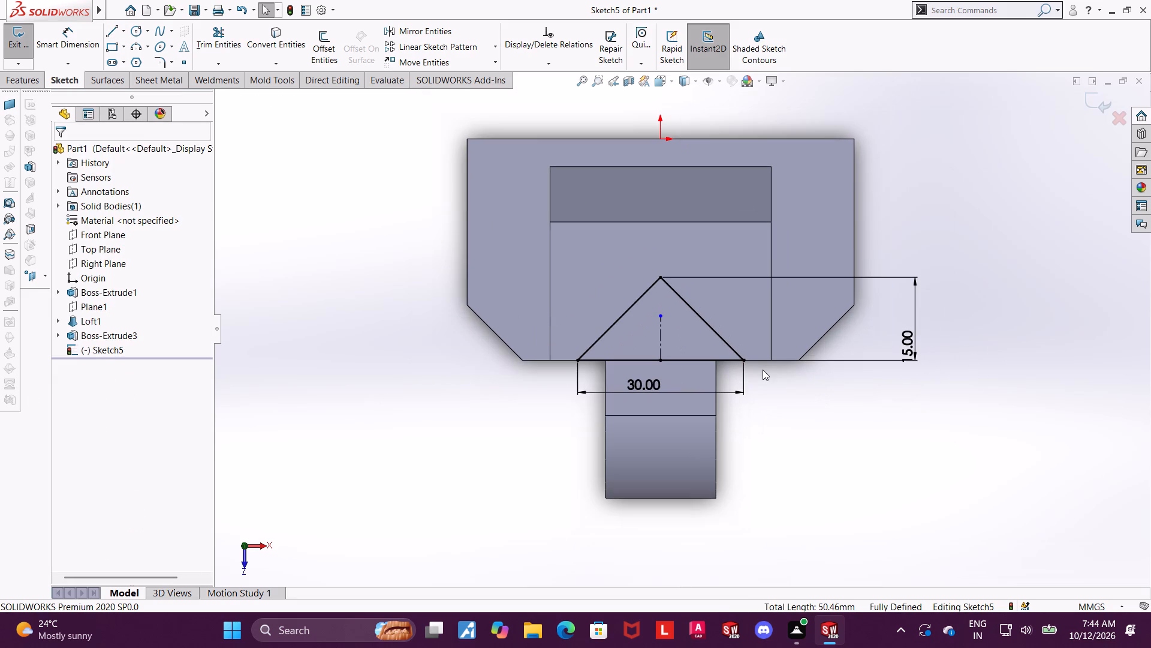
middle_drag(969, 371, 972, 362)
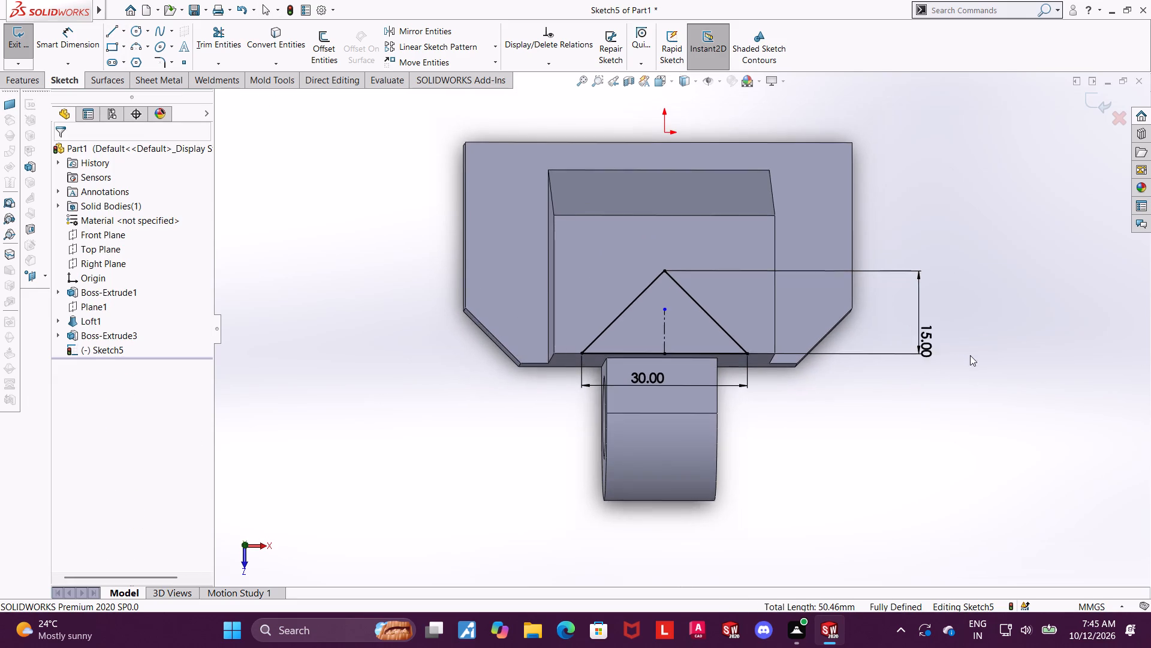
scroll(960, 358, up, 2)
scroll(932, 355, down, 1)
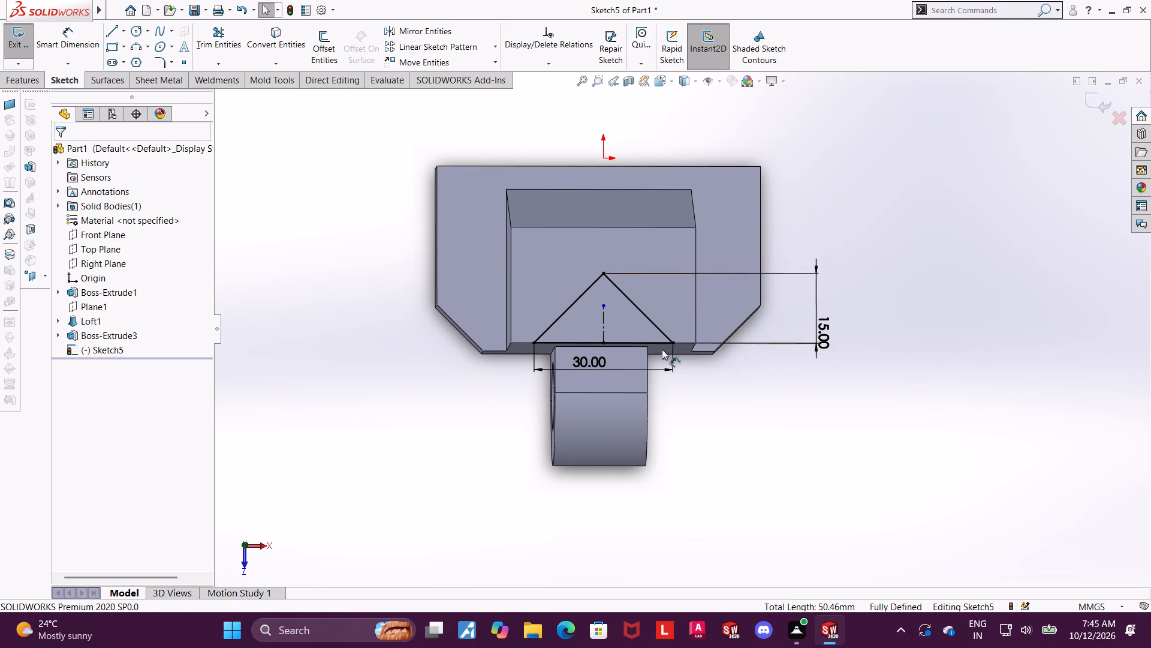
scroll(636, 350, up, 2)
scroll(637, 352, down, 2)
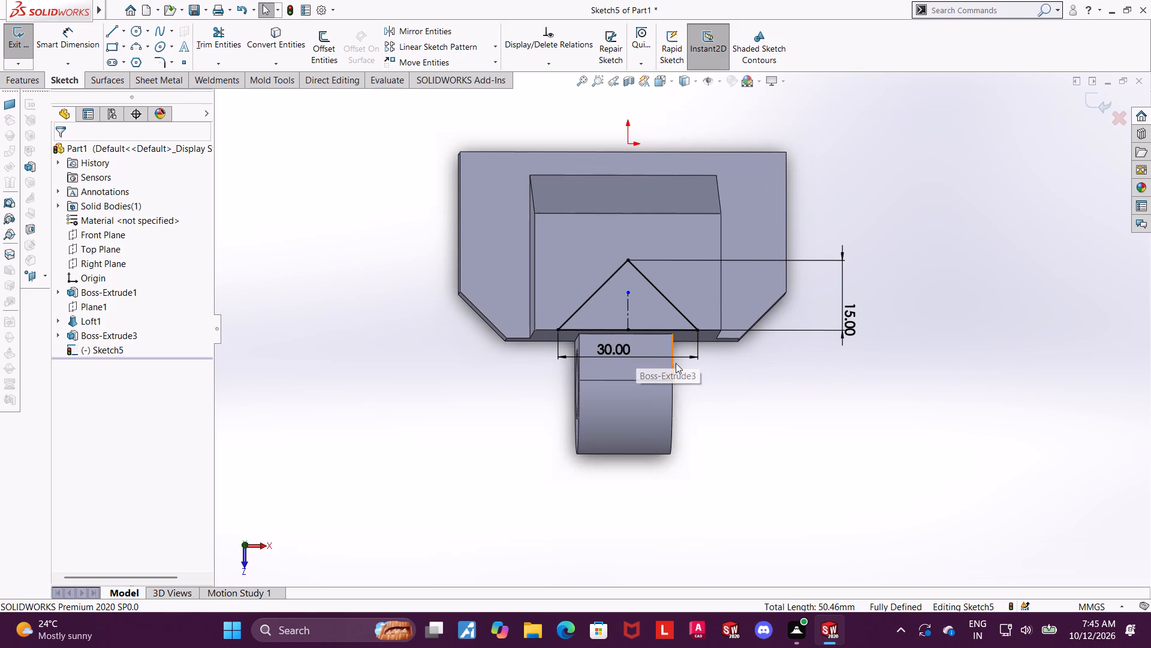
middle_drag(676, 339, 746, 191)
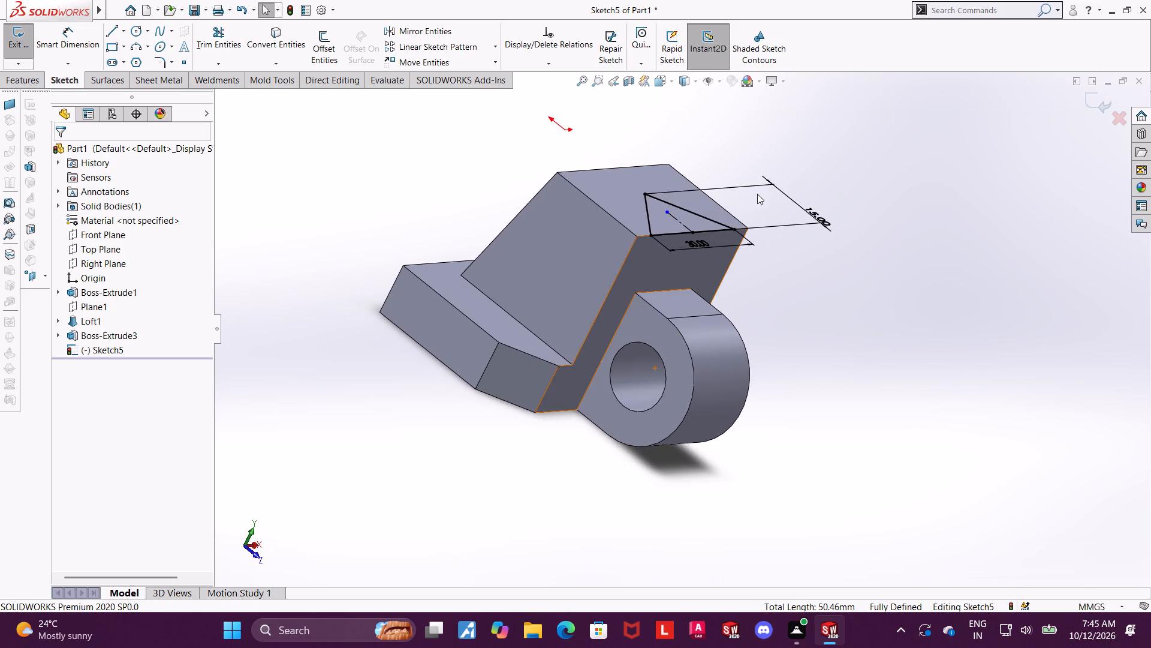
scroll(757, 194, down, 1)
click(1104, 100)
Cut-extrude the triangular sketch using Up To Surface, ending at the lug's flat top face.
middle_drag(936, 193, 913, 151)
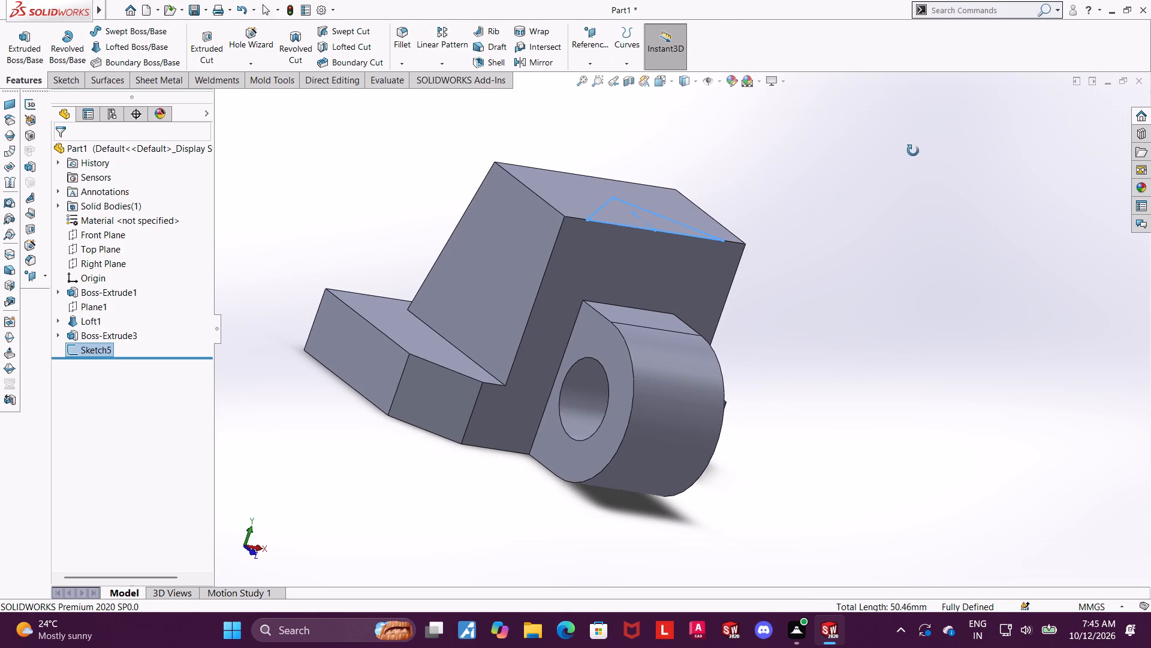
middle_drag(913, 151, 913, 149)
click(212, 53)
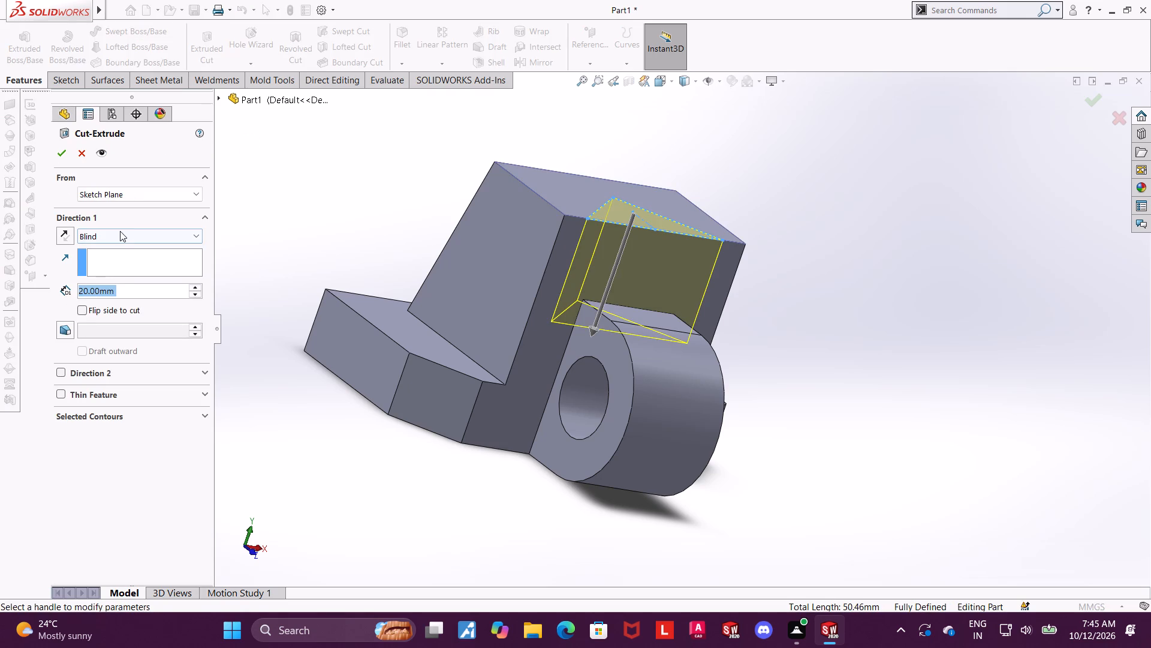
click(120, 231)
click(110, 303)
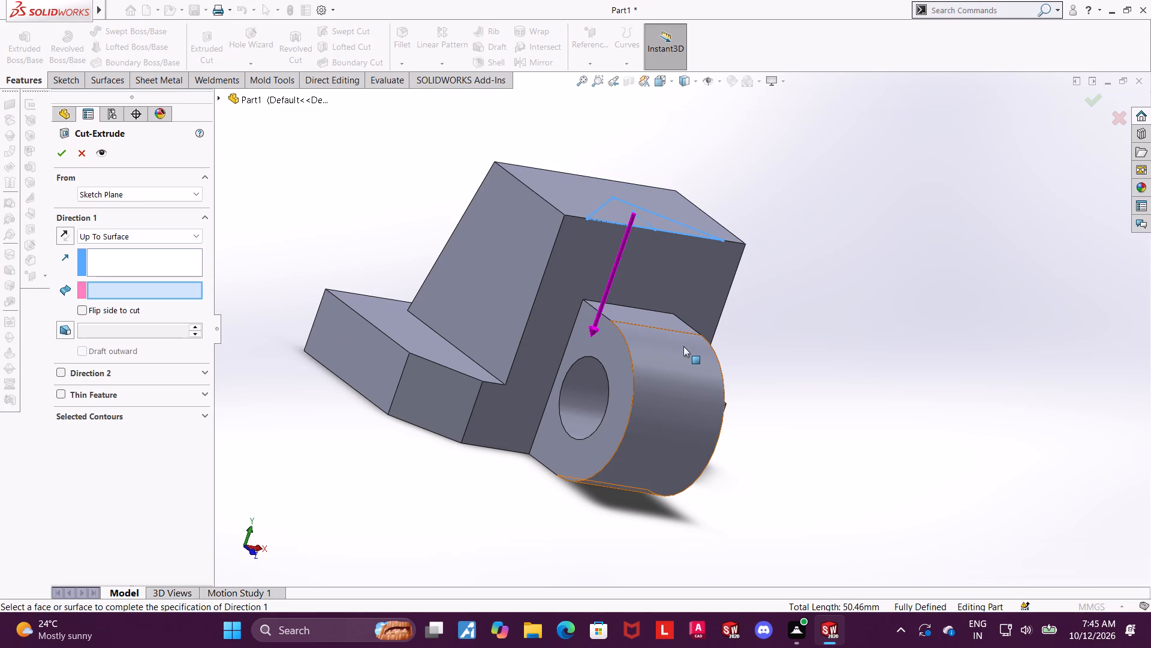
click(643, 322)
click(57, 154)
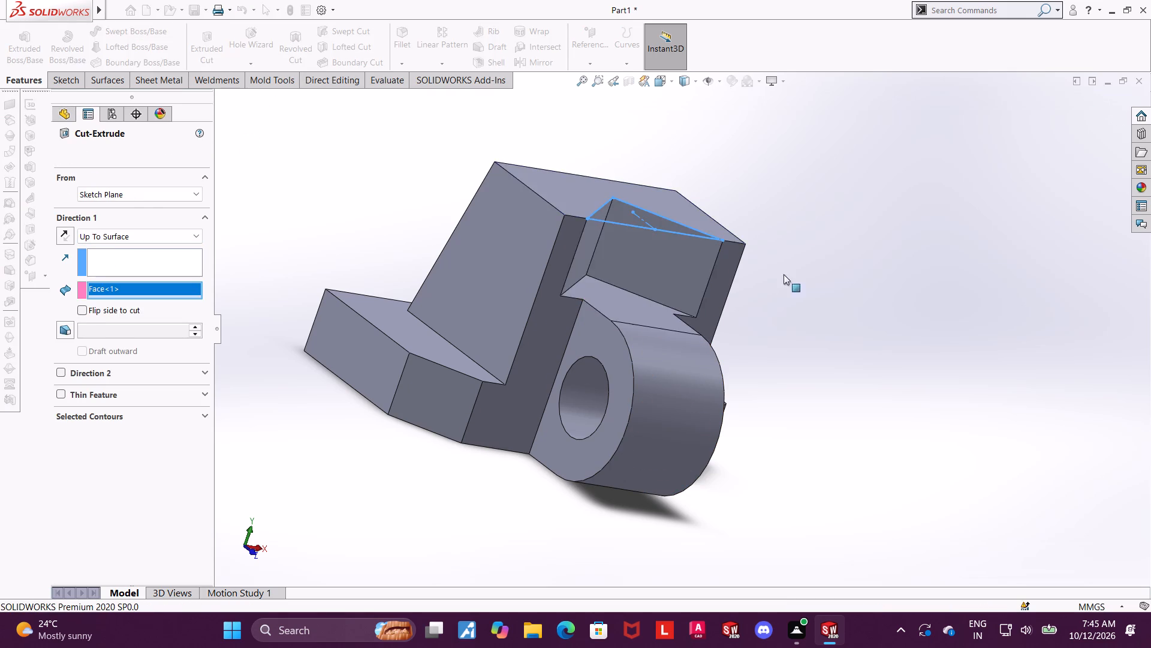
Examine the triangular notch and the whole part from several angles, including the isometric view.
middle_drag(815, 278, 839, 272)
click(832, 269)
middle_drag(869, 264, 849, 218)
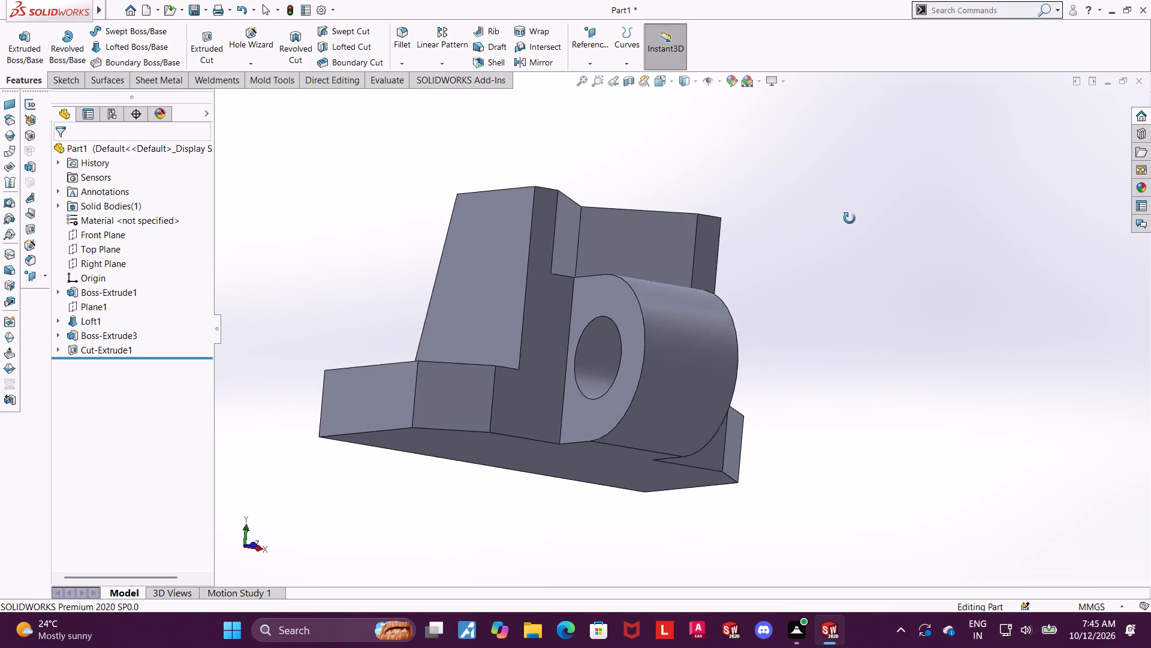
middle_drag(849, 218, 849, 293)
click(667, 85)
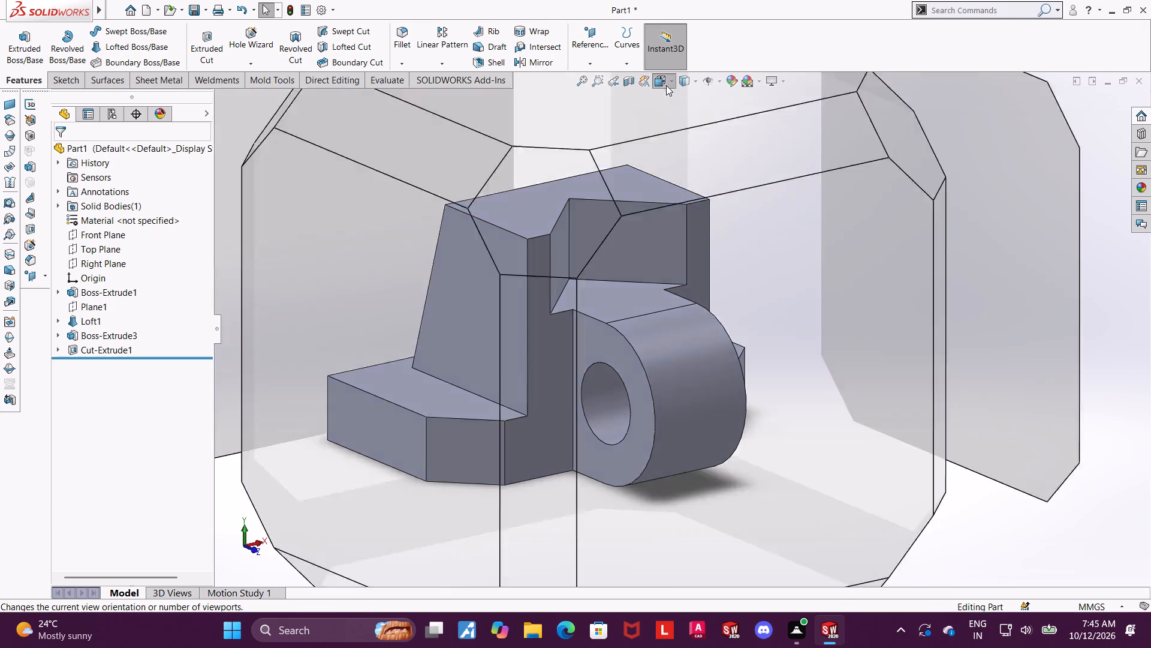
click(514, 330)
scroll(868, 295, down, 1)
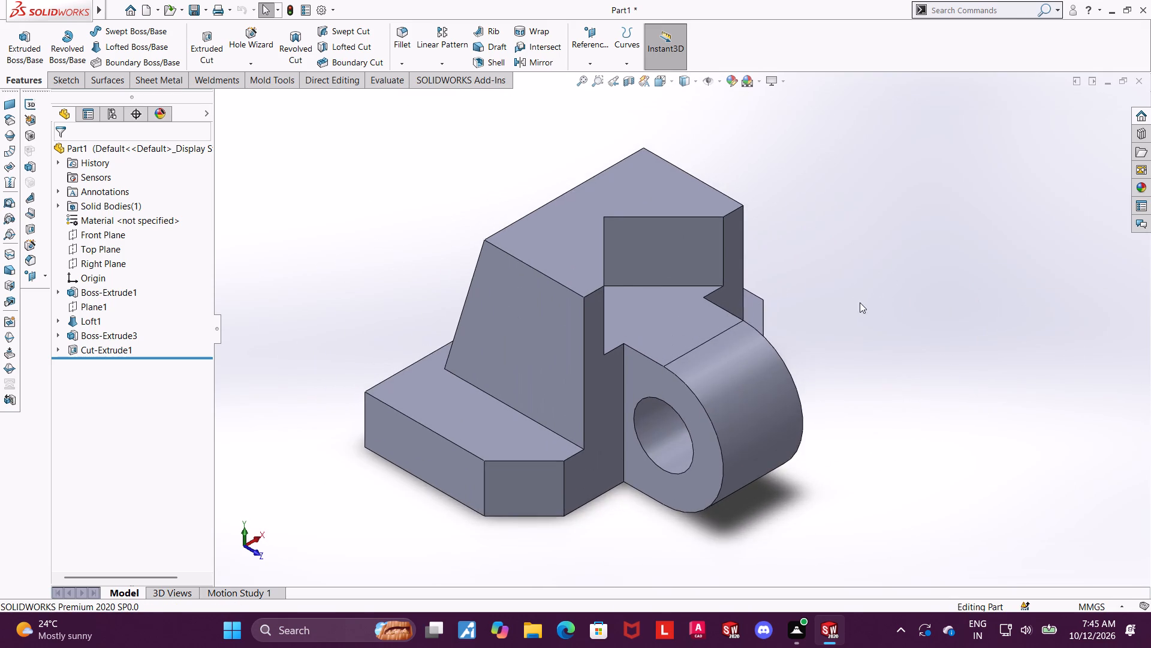
middle_drag(849, 296, 834, 227)
scroll(644, 277, up, 3)
scroll(652, 265, down, 3)
middle_drag(665, 286, 654, 355)
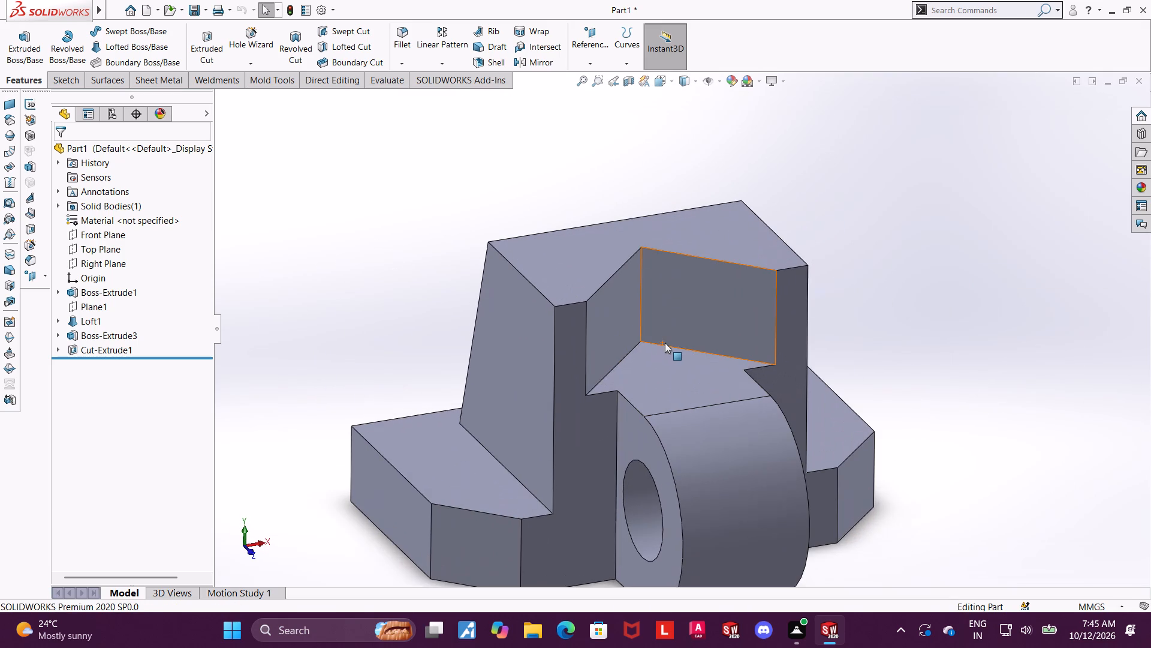
scroll(665, 343, down, 1)
scroll(672, 344, up, 2)
scroll(692, 472, down, 1)
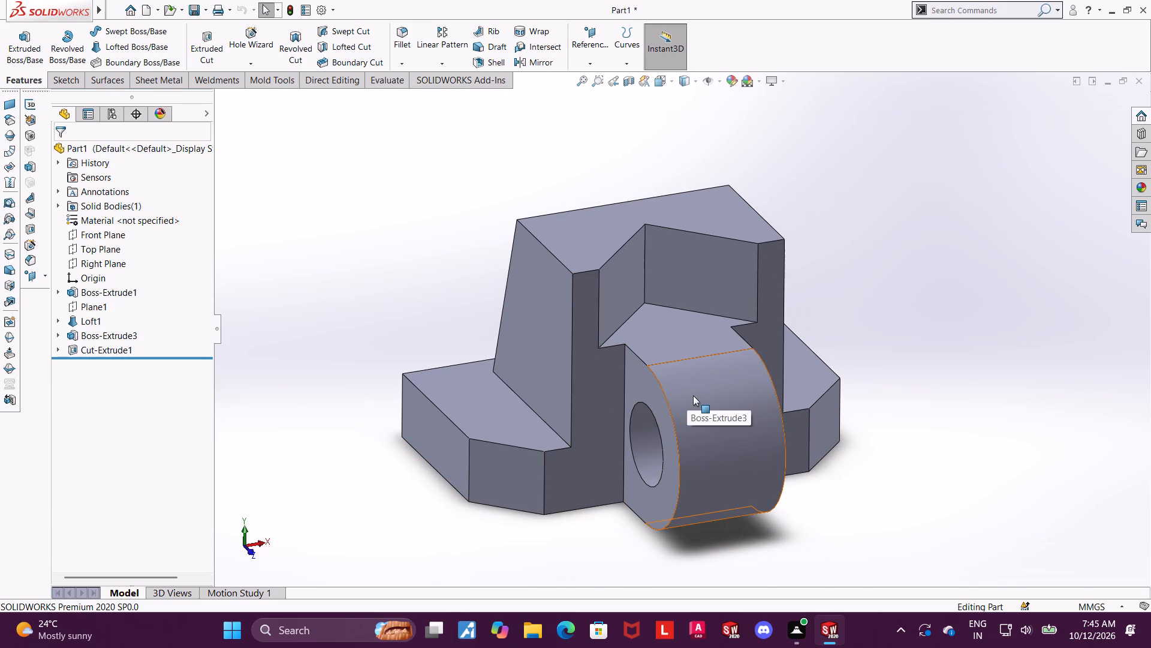
scroll(693, 394, up, 1)
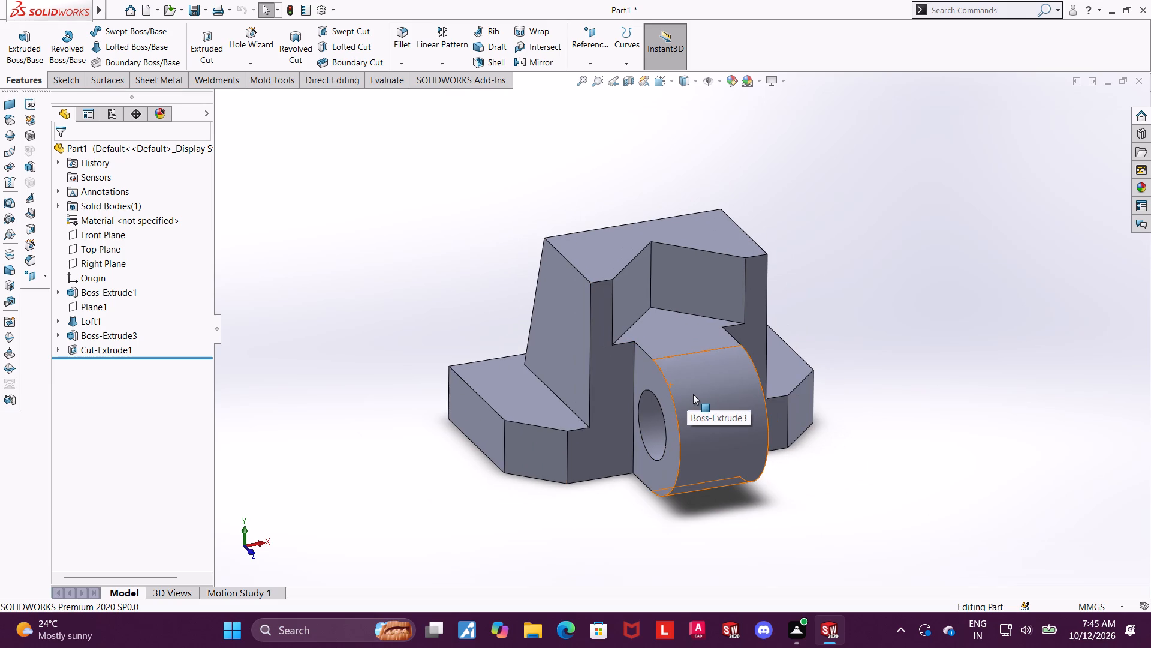
Change the whole part's appearance colour to cyan from the standard swatches.
right_click(137, 151)
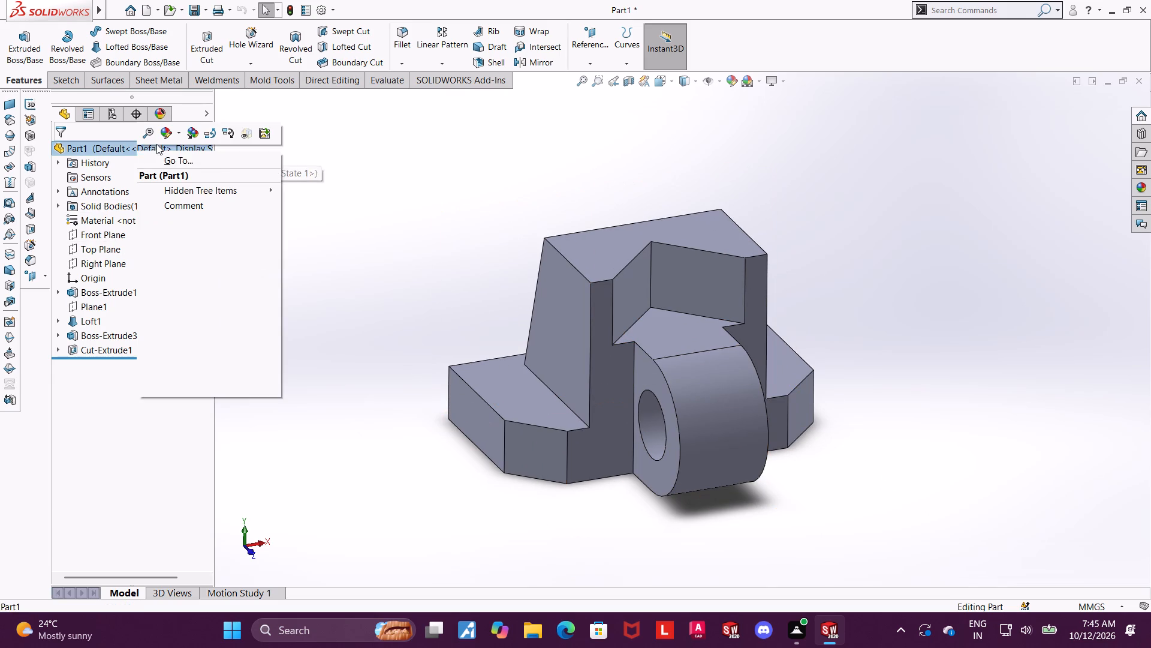
click(163, 135)
click(172, 127)
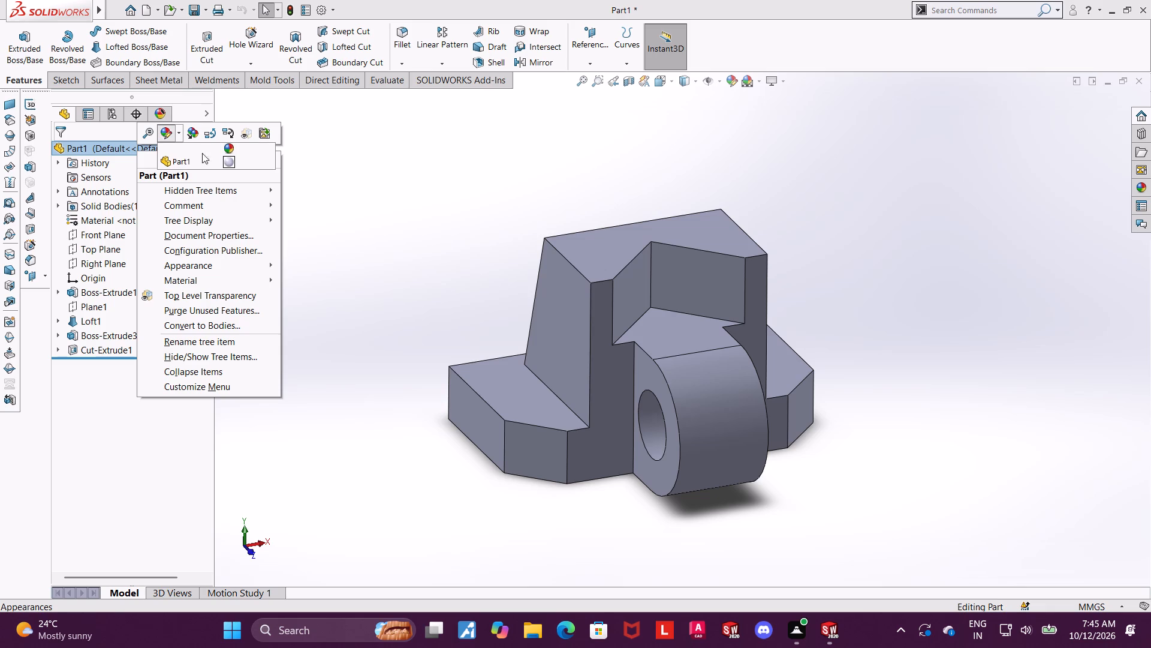
click(228, 158)
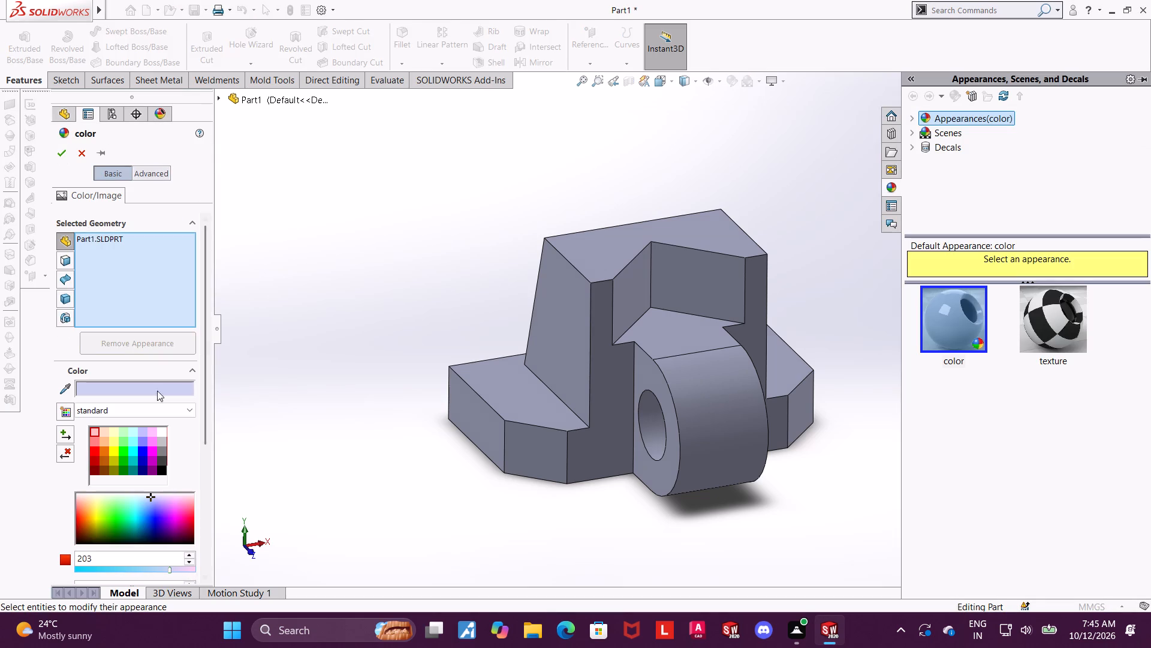
click(132, 452)
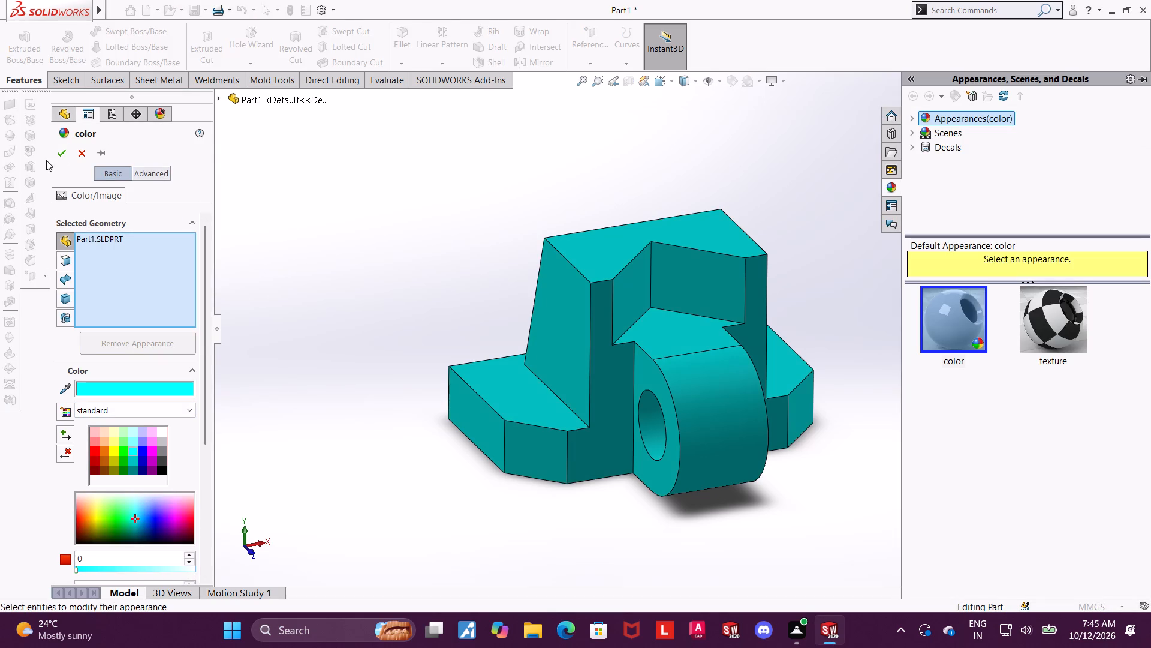
click(55, 155)
click(534, 331)
click(415, 325)
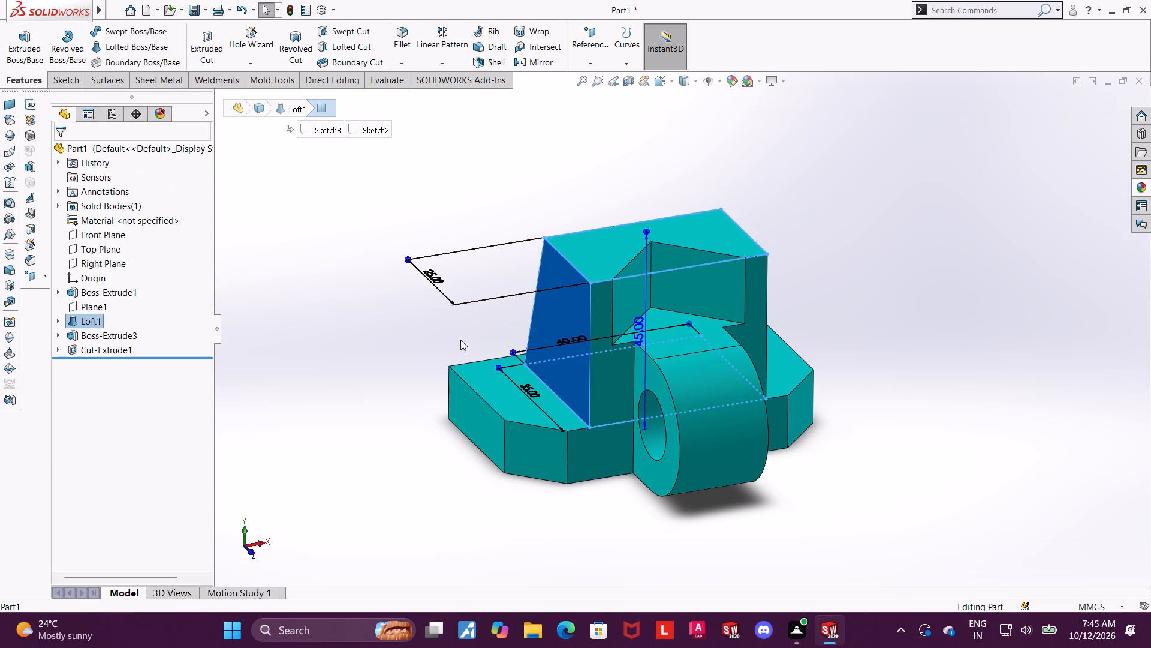
Measure the diameter of the hole through the rounded lug.
click(385, 80)
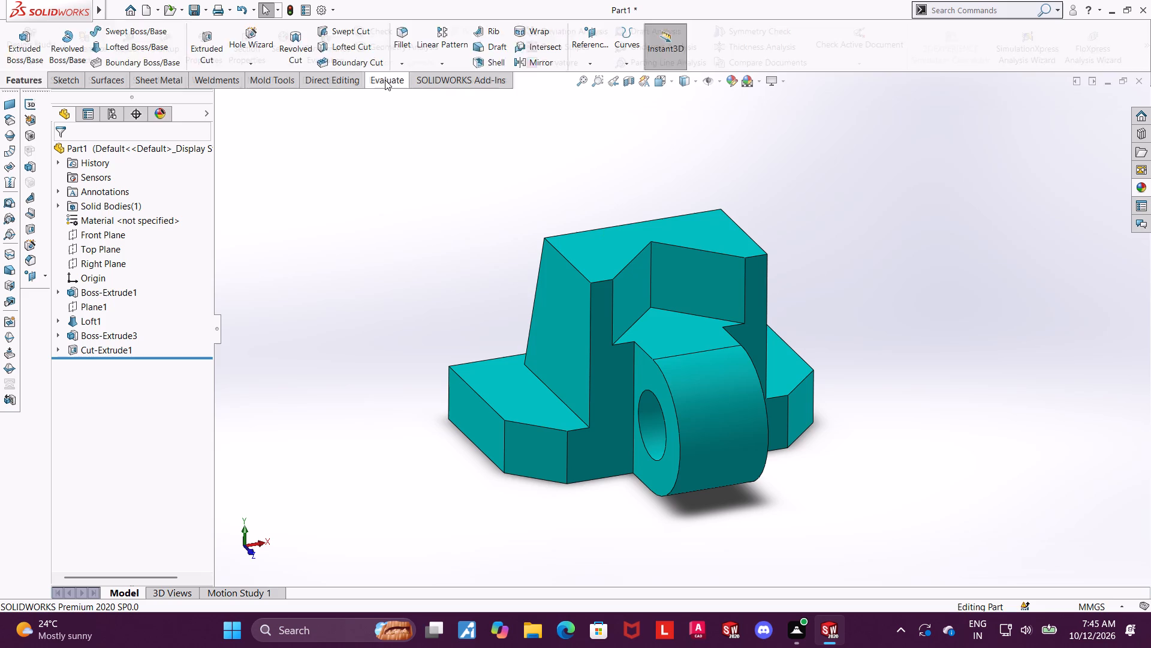
click(118, 36)
click(649, 427)
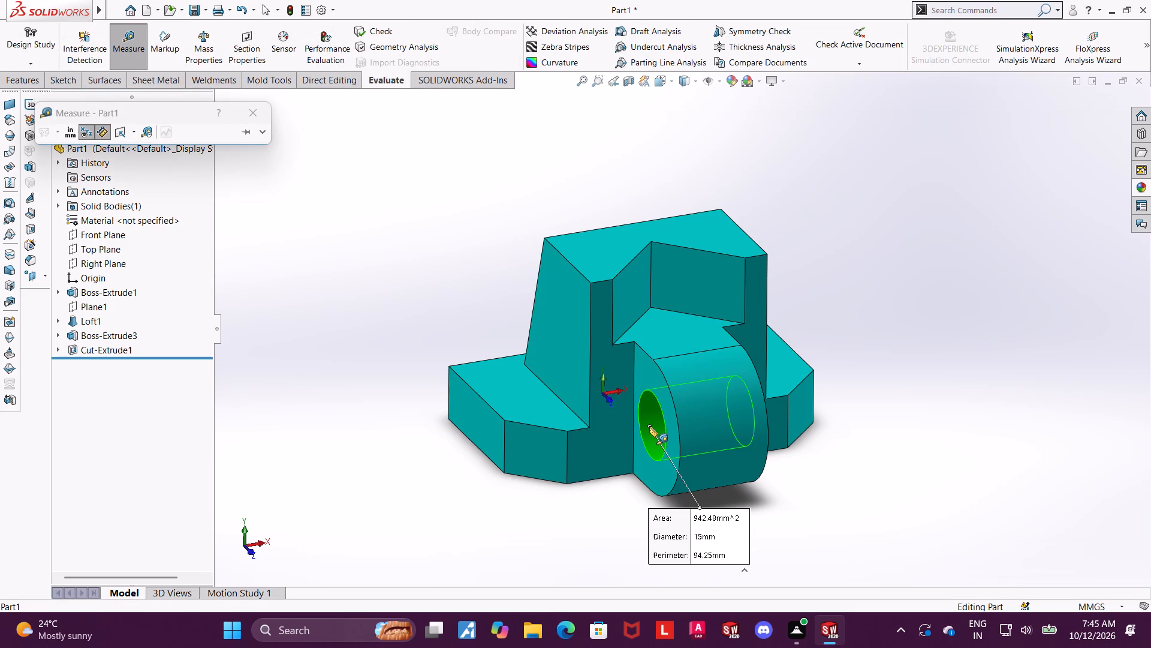
click(403, 226)
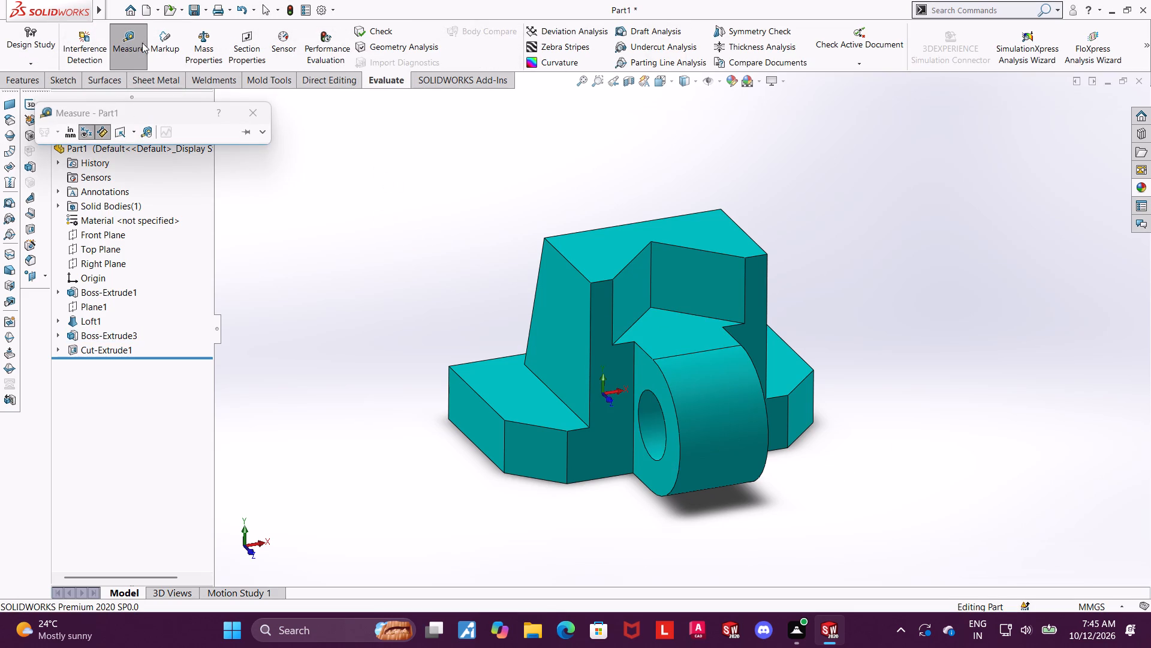
key(Escape)
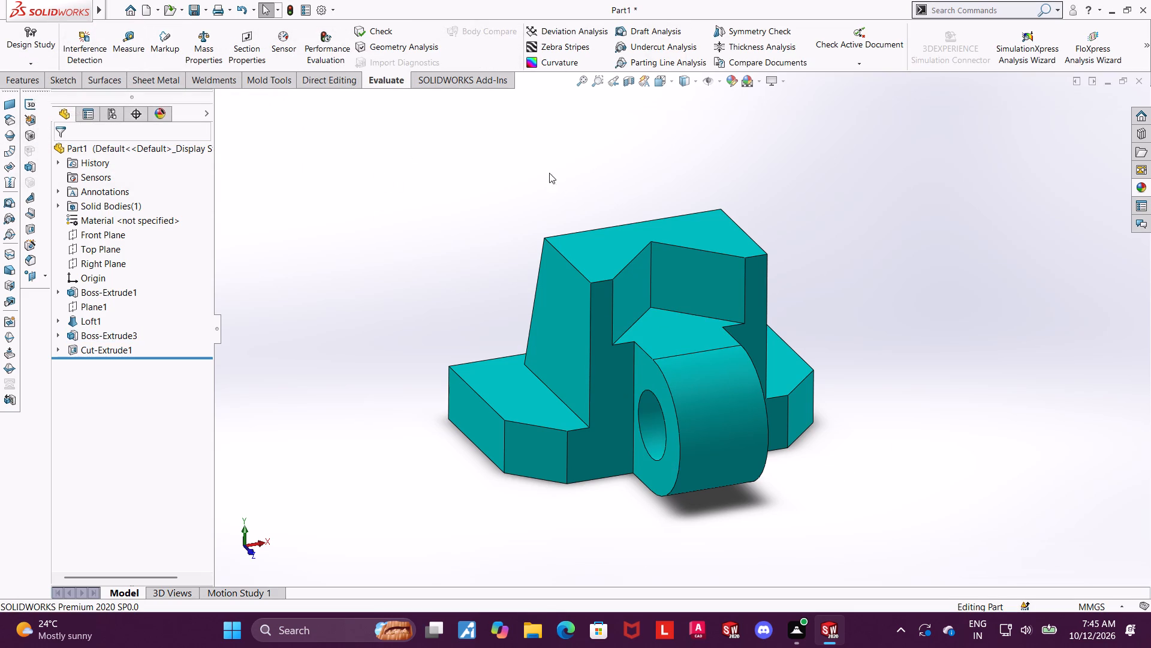
Measure the lengths of the bottom and top edges of the lofted boss's side face.
click(132, 40)
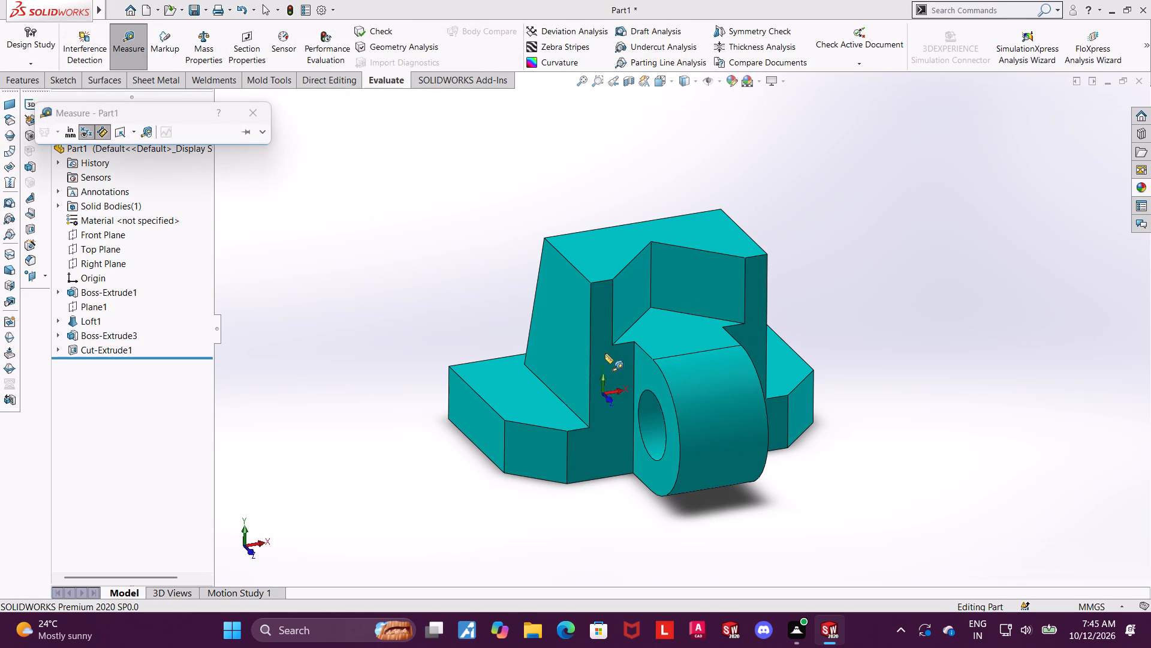
middle_drag(525, 356, 571, 407)
click(526, 375)
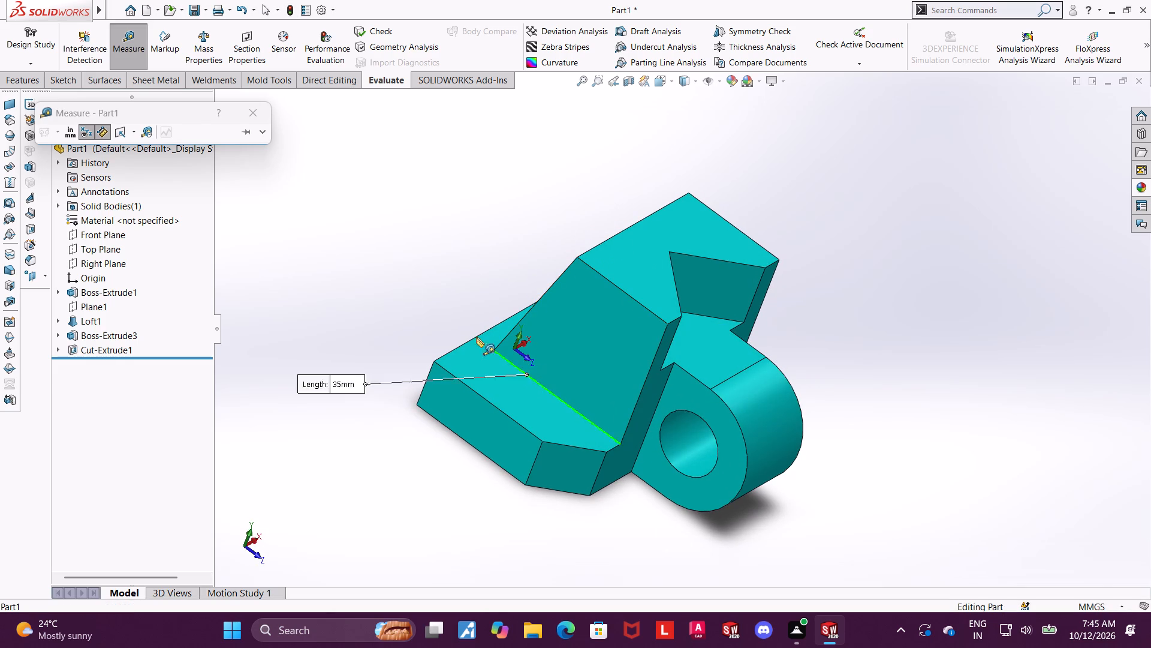
key(Escape)
click(135, 49)
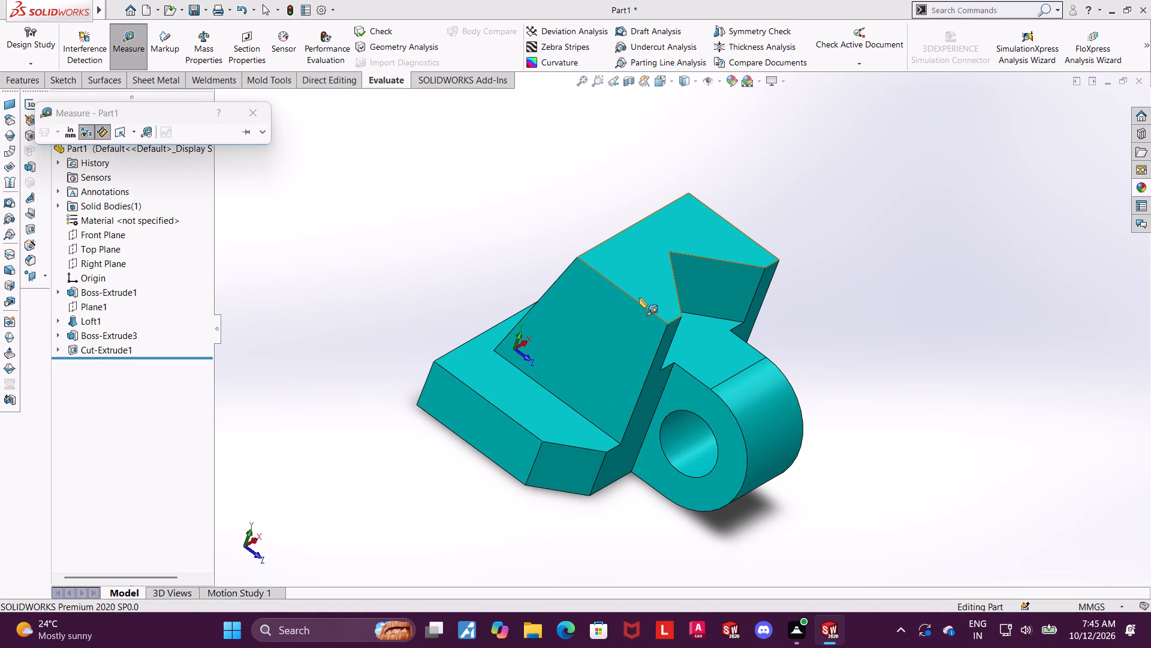
click(641, 305)
scroll(641, 305, up, 2)
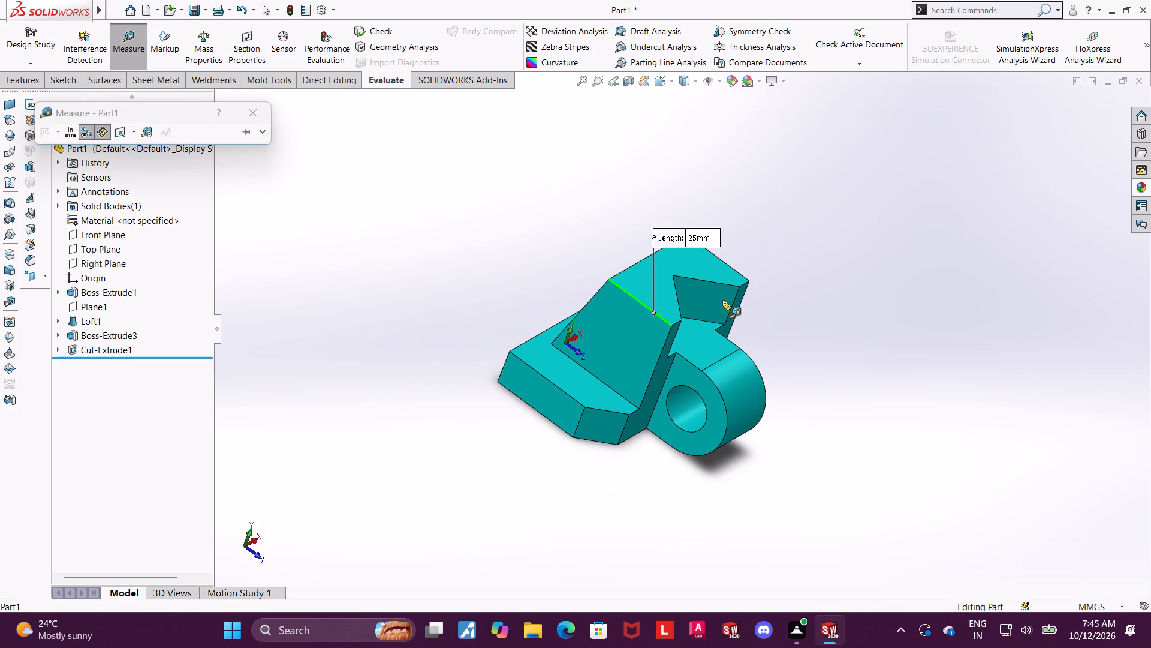
key(Escape)
scroll(915, 352, up, 1)
middle_drag(909, 349, 868, 325)
scroll(854, 280, down, 3)
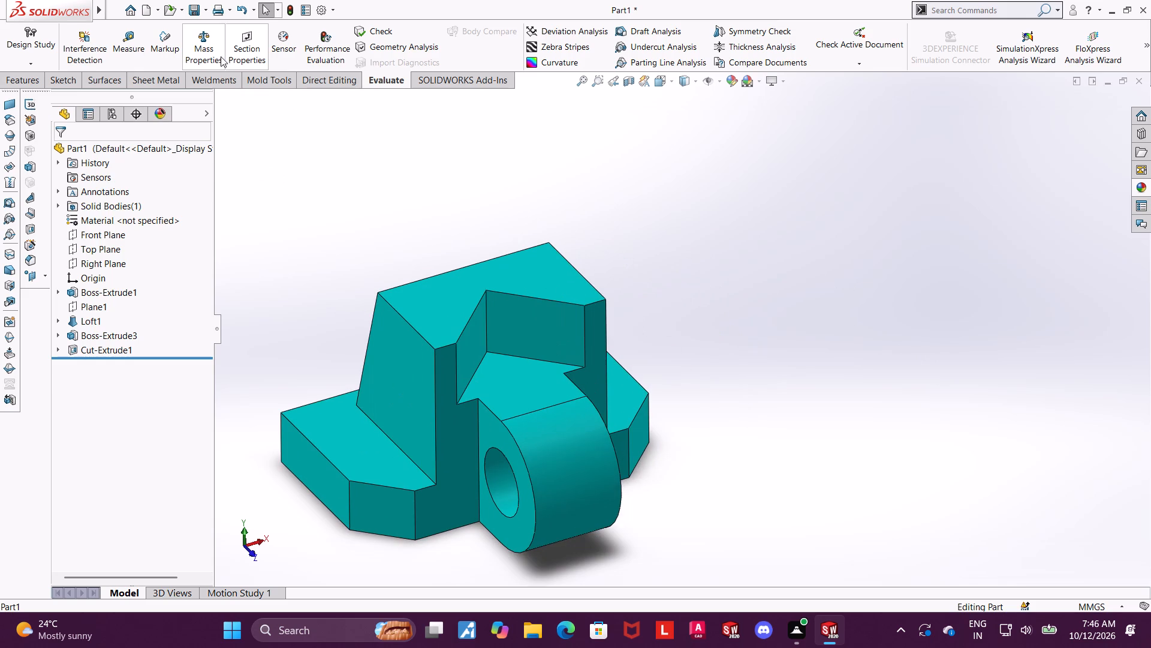
Measure across the base's front corner chamfer, between the midpoints of its two vertical edges.
click(135, 41)
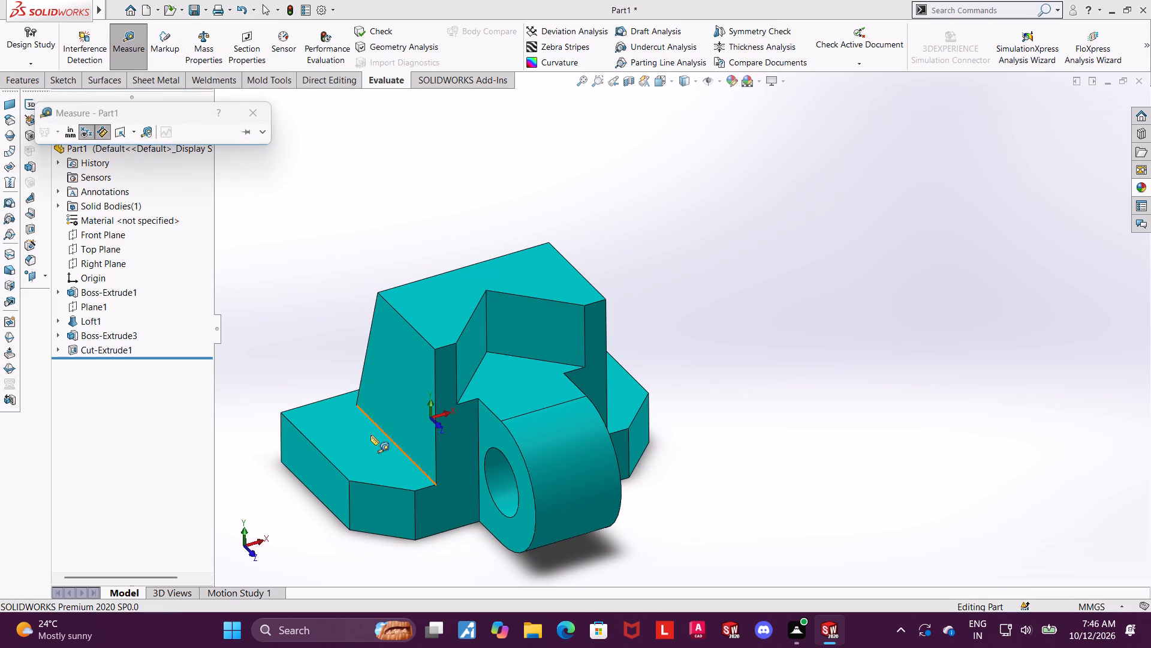
click(391, 512)
scroll(390, 485, up, 3)
scroll(595, 449, down, 4)
key(Escape)
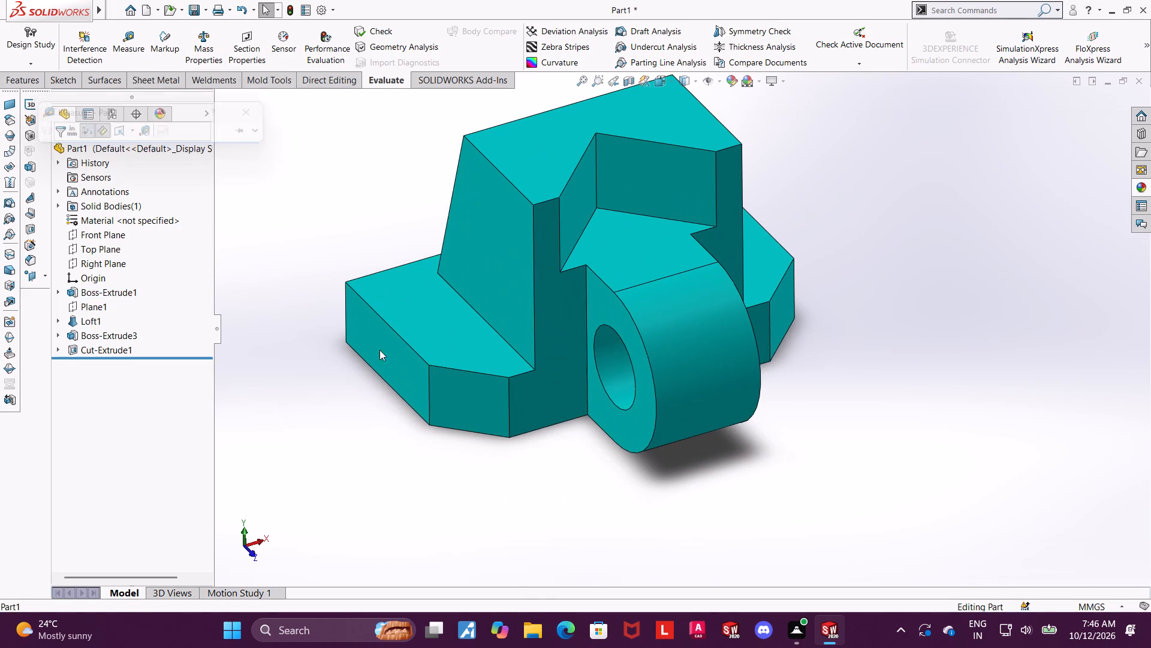
click(120, 43)
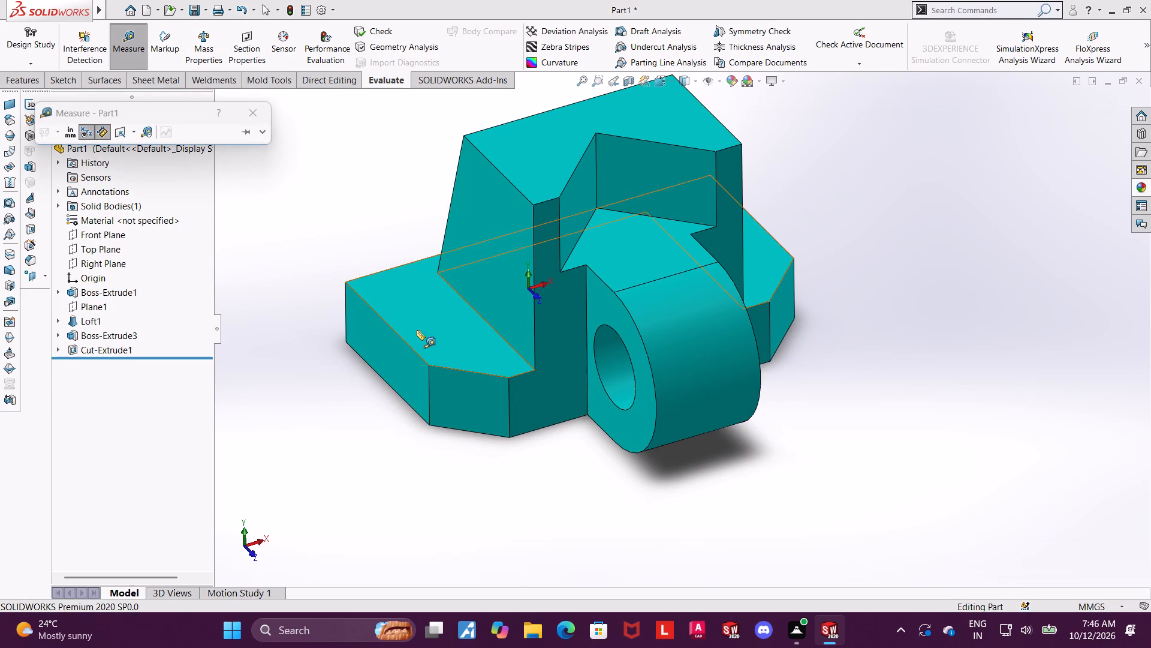
click(428, 396)
click(509, 407)
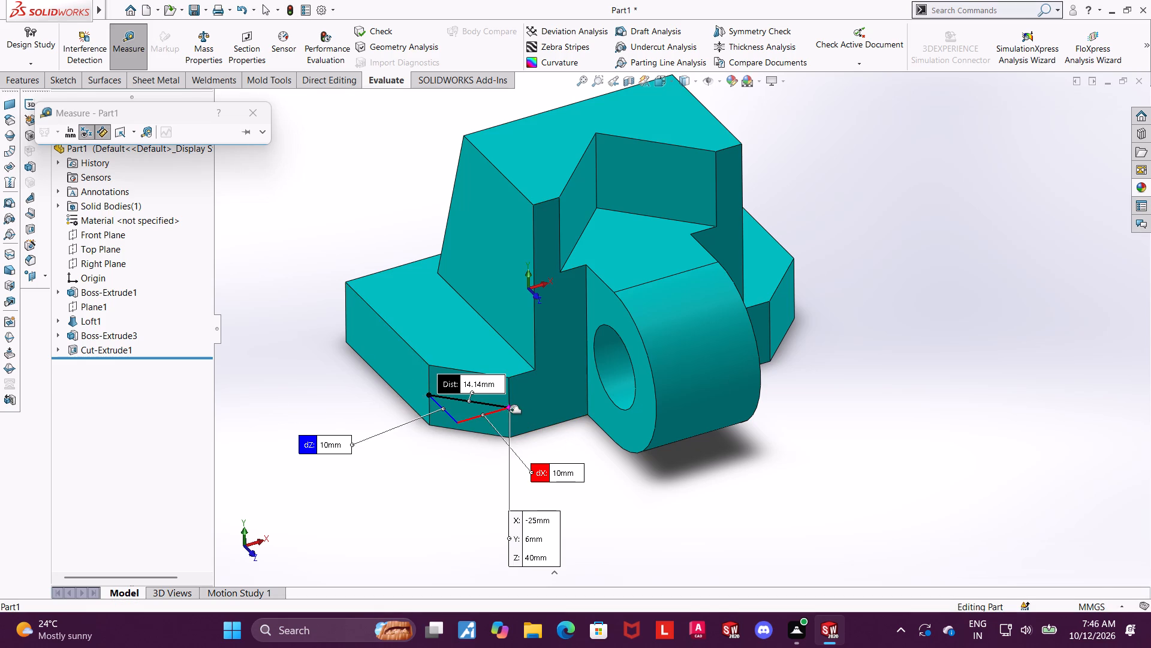
scroll(510, 414, up, 1)
scroll(496, 412, down, 1)
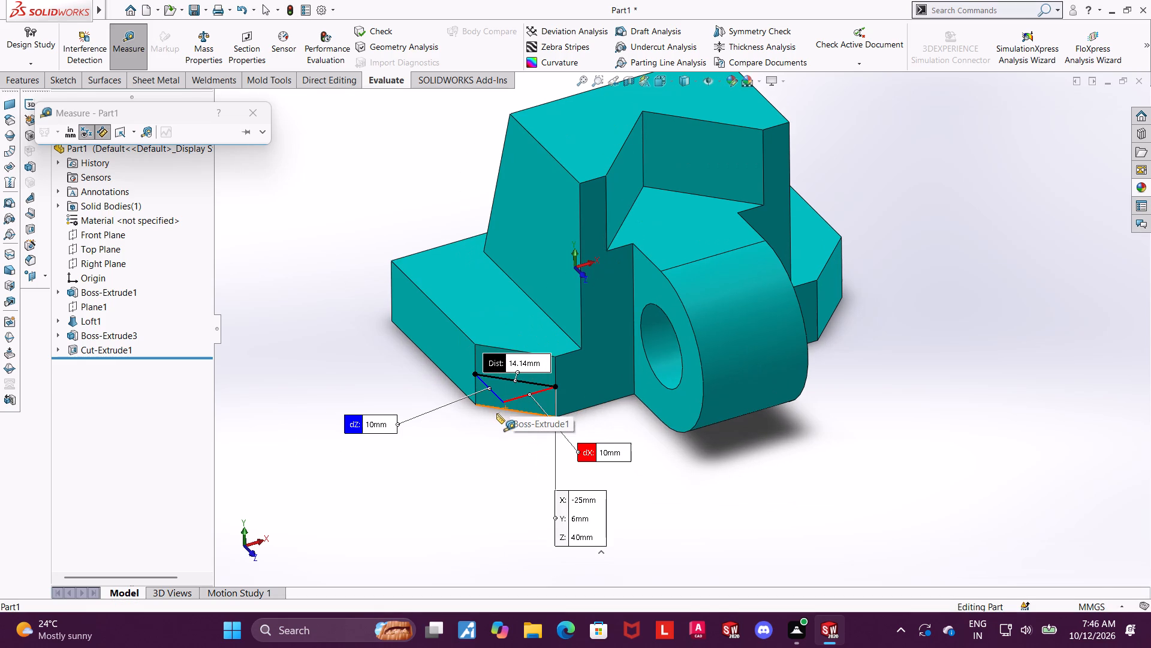
key(Escape)
Measure the chamfer's vertical edge length and its distance to the chamfer's other vertical edge.
click(117, 44)
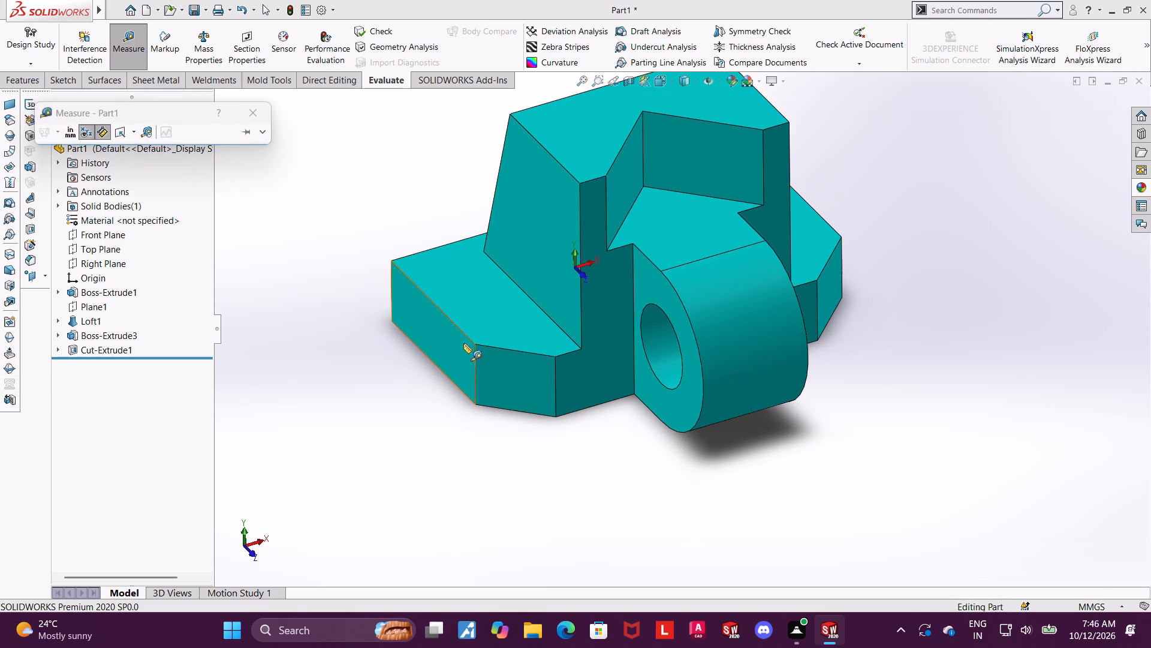
click(475, 379)
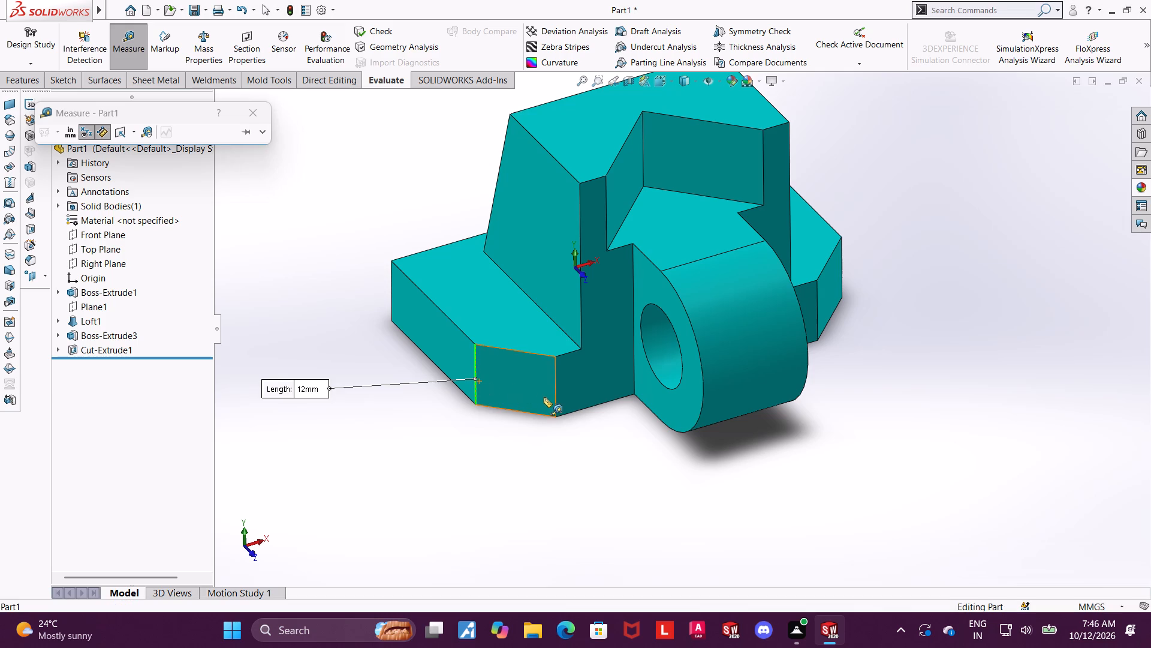
click(556, 399)
scroll(555, 400, up, 2)
scroll(552, 398, down, 2)
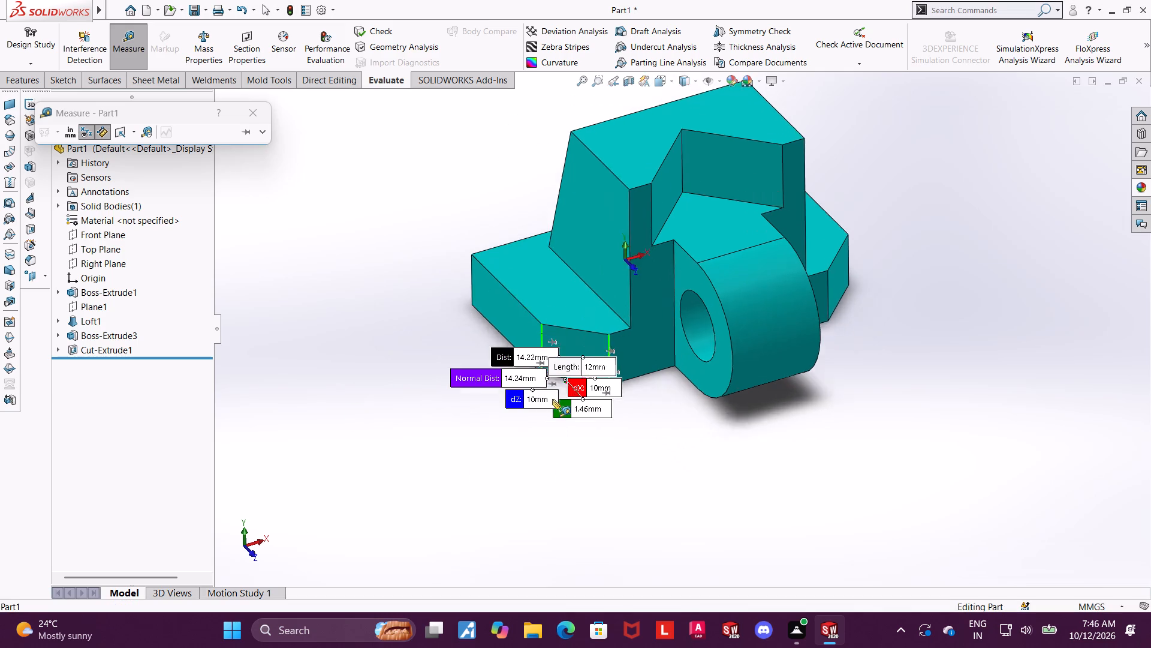
scroll(552, 399, down, 2)
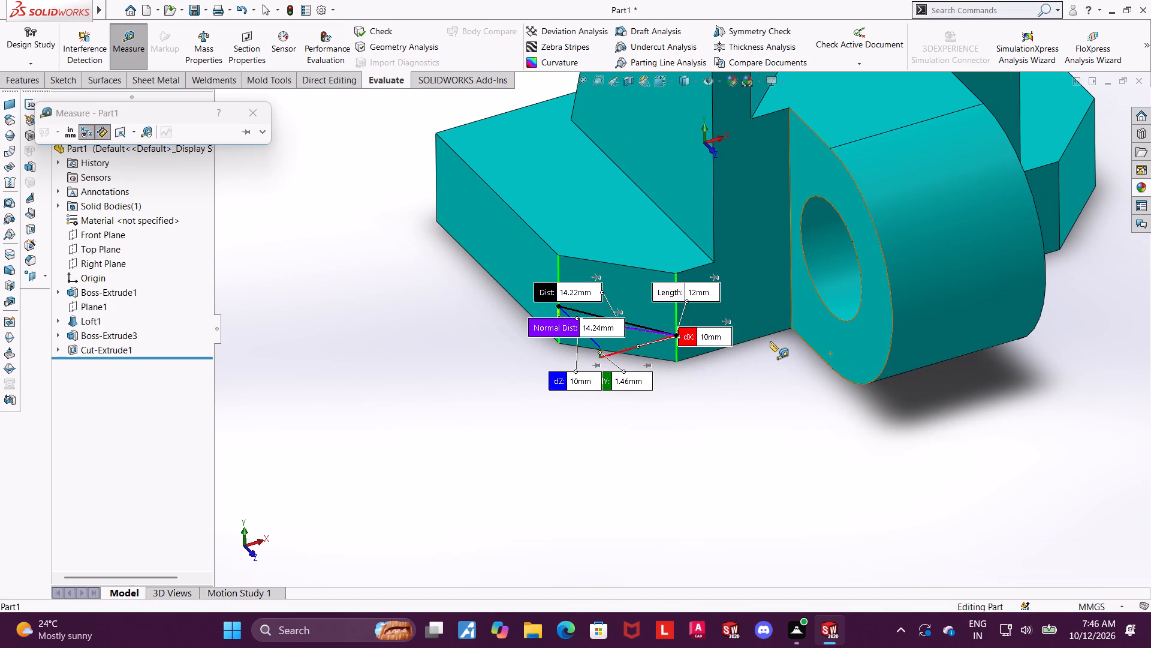
key(Escape)
scroll(770, 338, up, 2)
scroll(676, 266, down, 2)
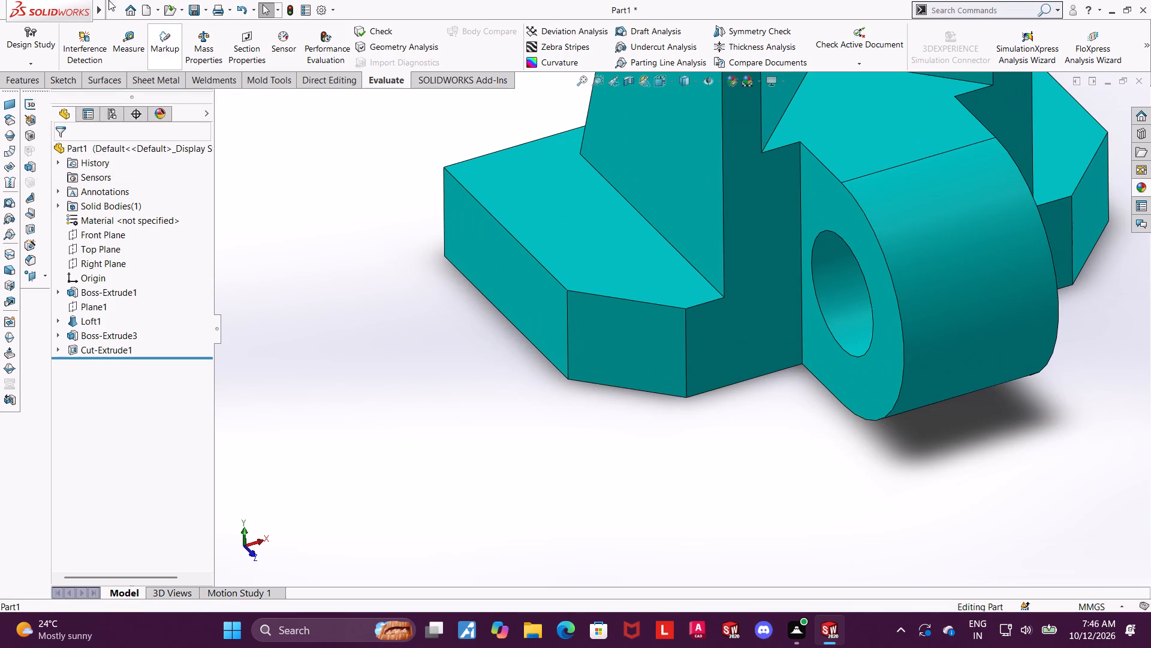
Measure the distance between the base's back face and the body's front face.
click(138, 49)
middle_drag(381, 151, 507, 299)
click(471, 191)
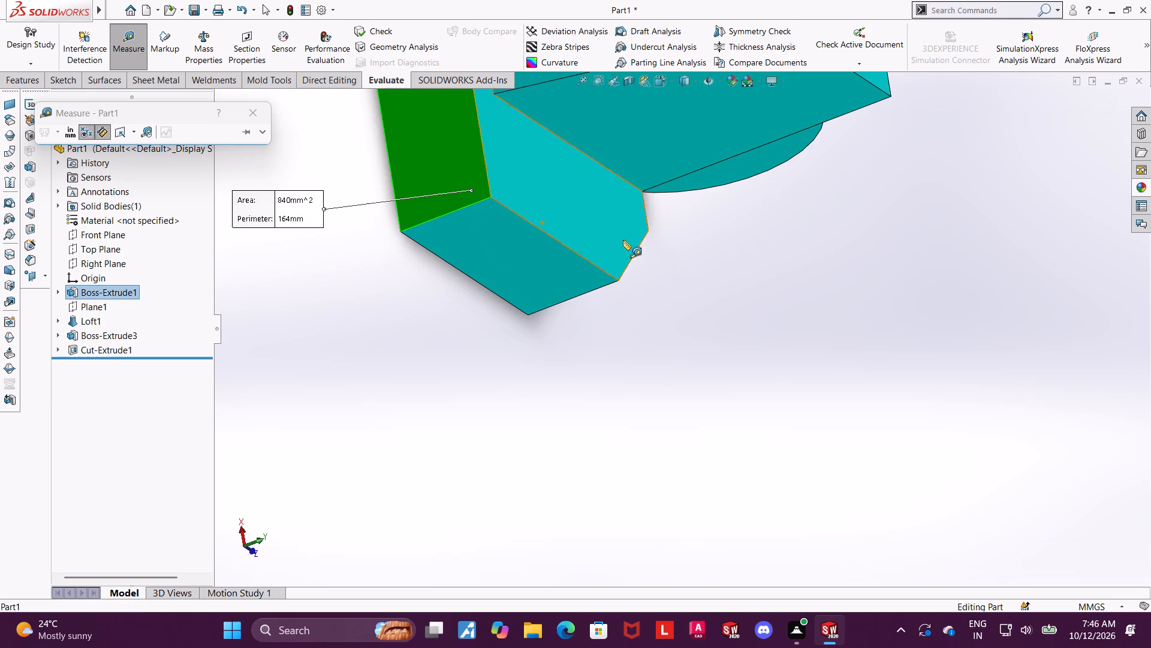
scroll(627, 245, up, 1)
middle_drag(625, 246, 525, 133)
click(711, 278)
scroll(749, 311, up, 2)
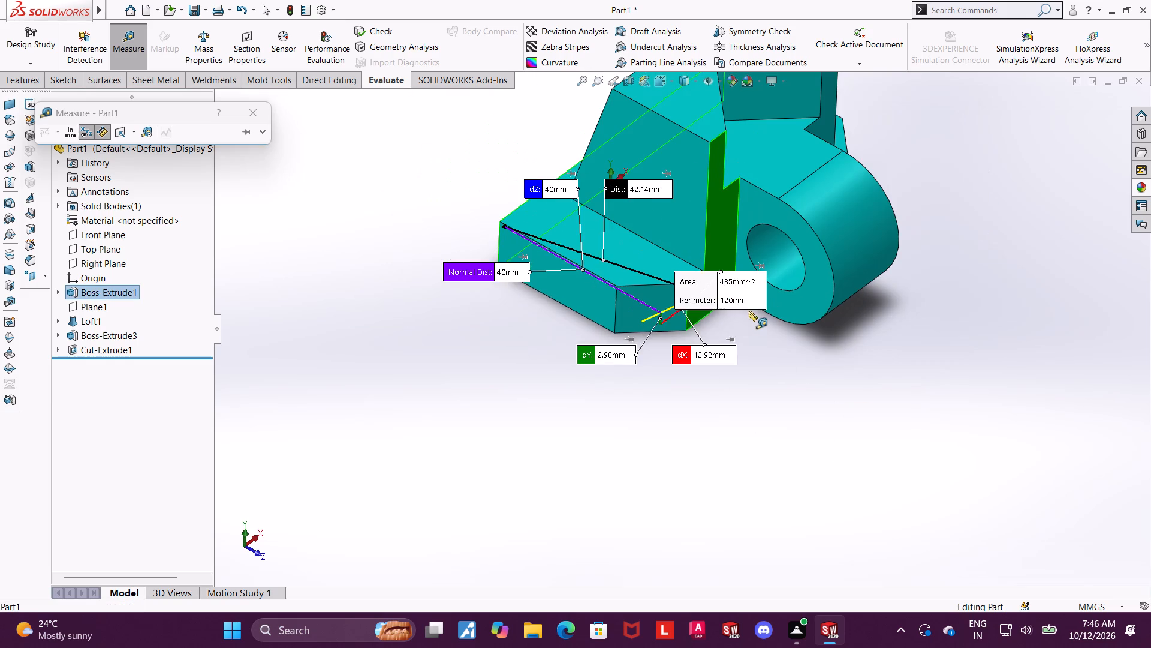
scroll(676, 246, down, 2)
key(Escape)
Examine the base, lofted boss and lug from several angles with the Measure tool.
scroll(579, 354, up, 1)
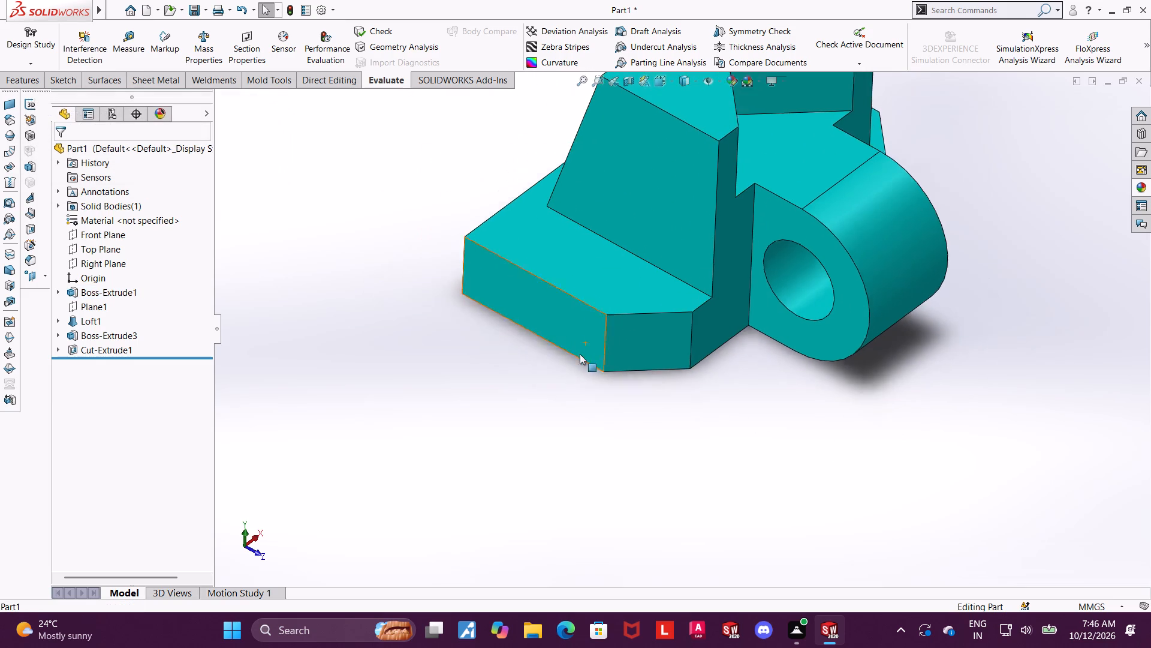
scroll(580, 354, up, 1)
scroll(644, 340, down, 2)
middle_click(647, 340)
scroll(650, 343, up, 4)
middle_drag(664, 337, 692, 359)
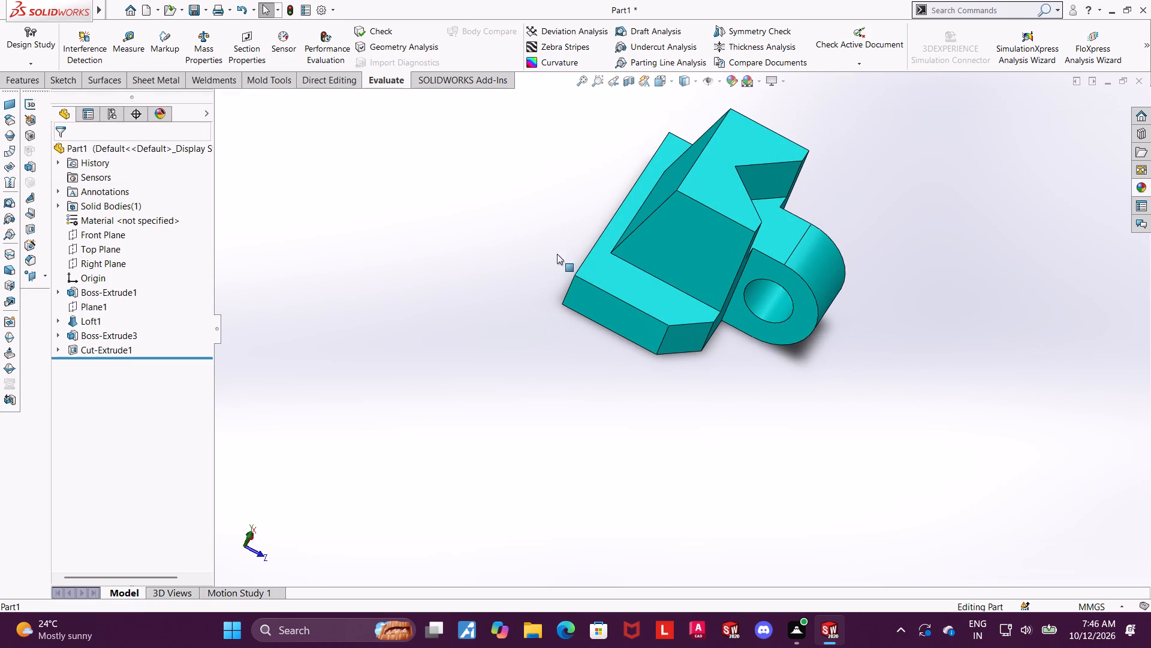
click(125, 43)
scroll(474, 219, up, 1)
middle_drag(511, 234, 546, 274)
click(615, 278)
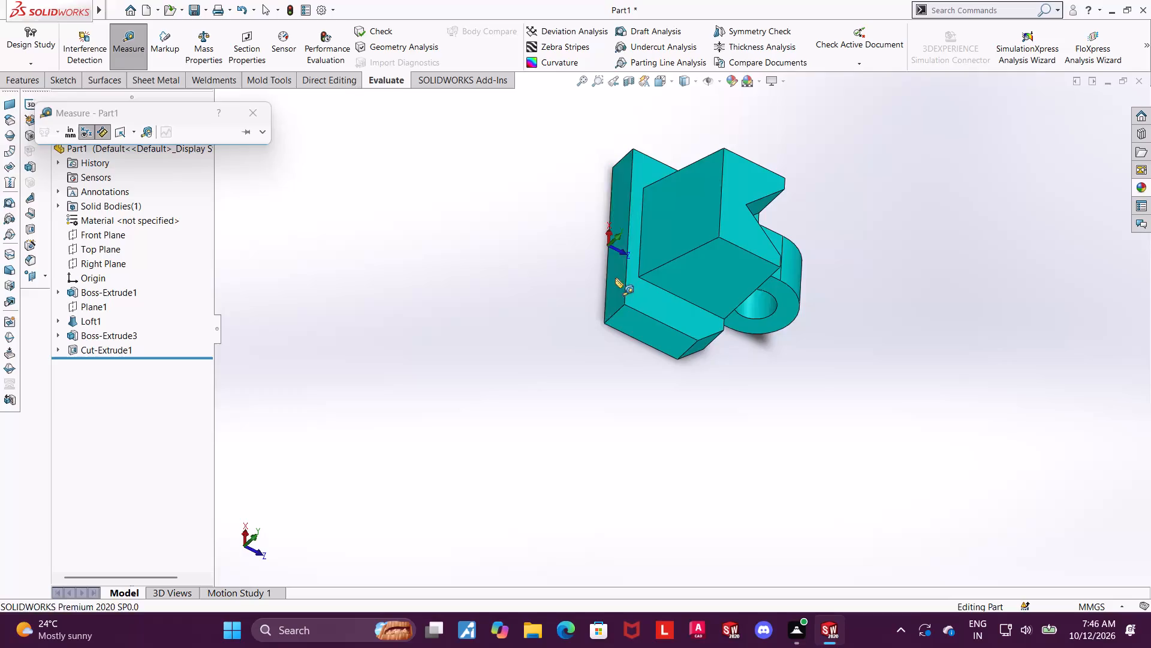
middle_drag(801, 316, 707, 230)
scroll(785, 293, down, 4)
key(Escape)
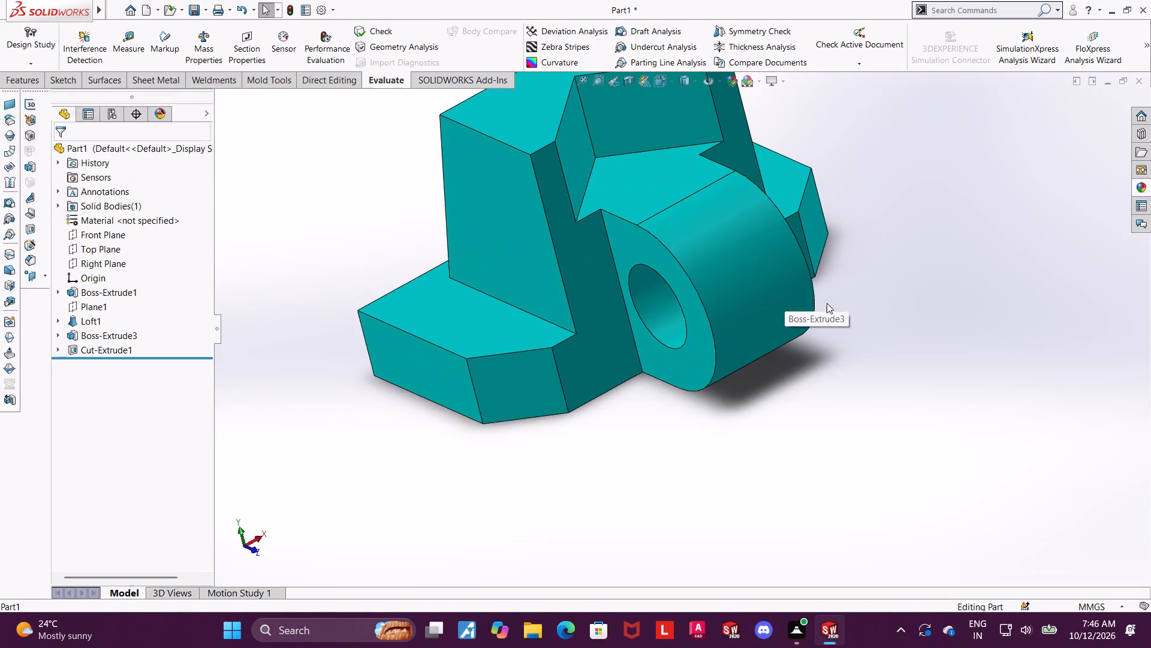
Reopen the lug's profile sketch (Sketch4) in a normal view and delete its 10 mm horizontal dimension.
scroll(827, 303, up, 2)
middle_drag(755, 301, 616, 350)
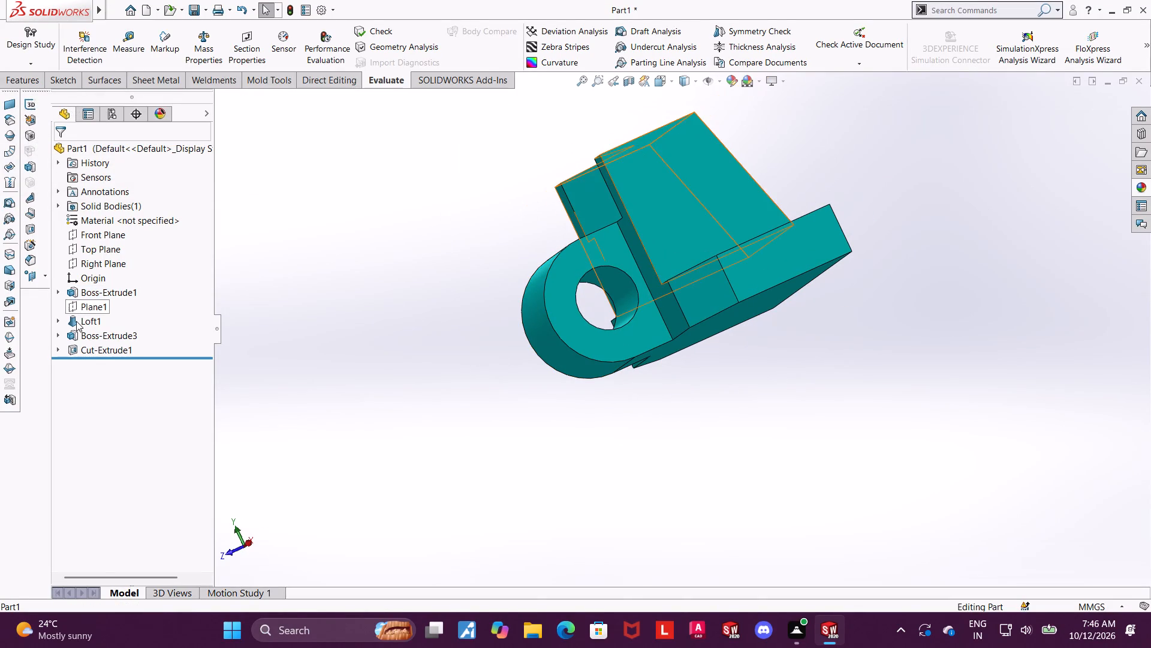
click(62, 333)
click(91, 344)
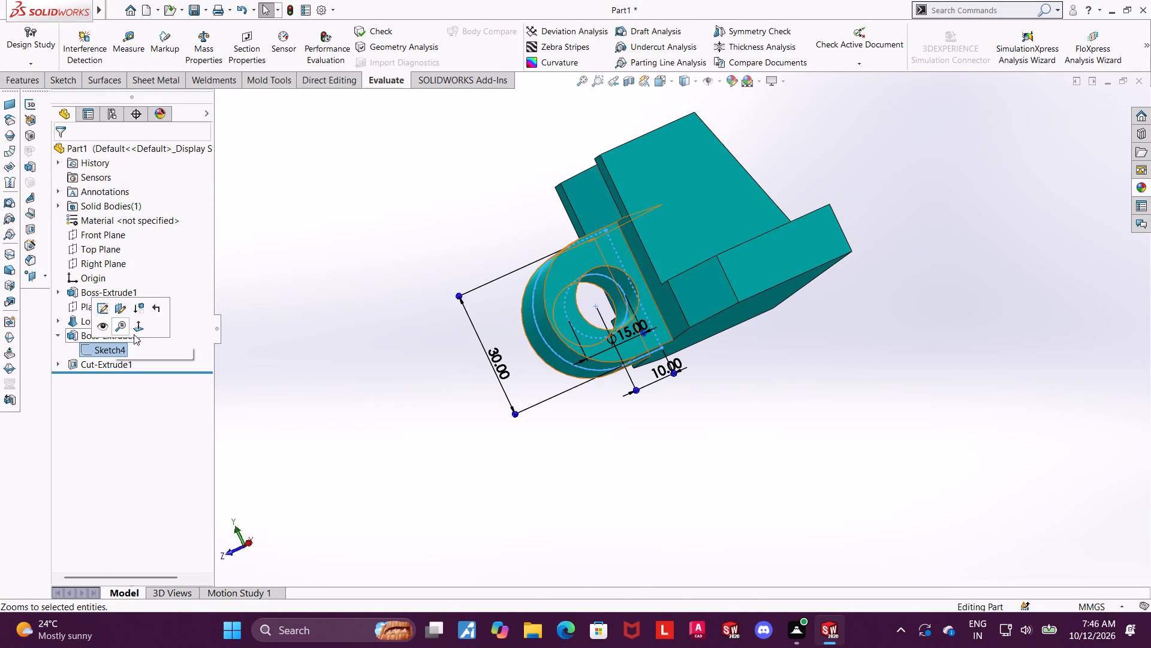
click(134, 333)
scroll(623, 383, up, 3)
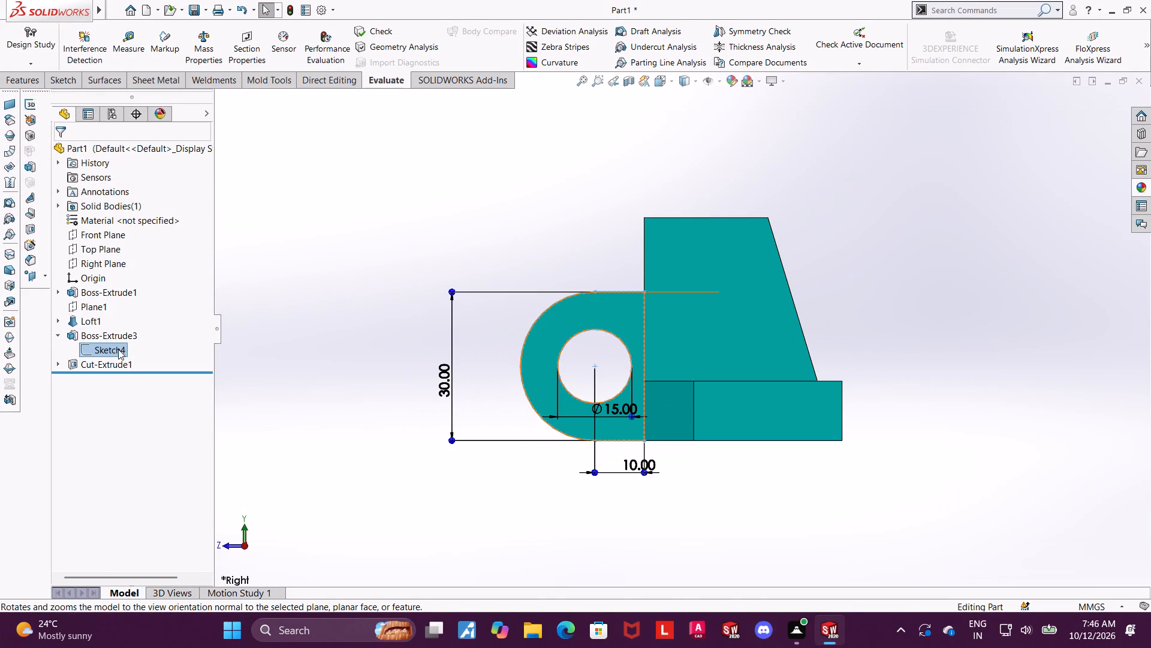
click(116, 353)
click(126, 317)
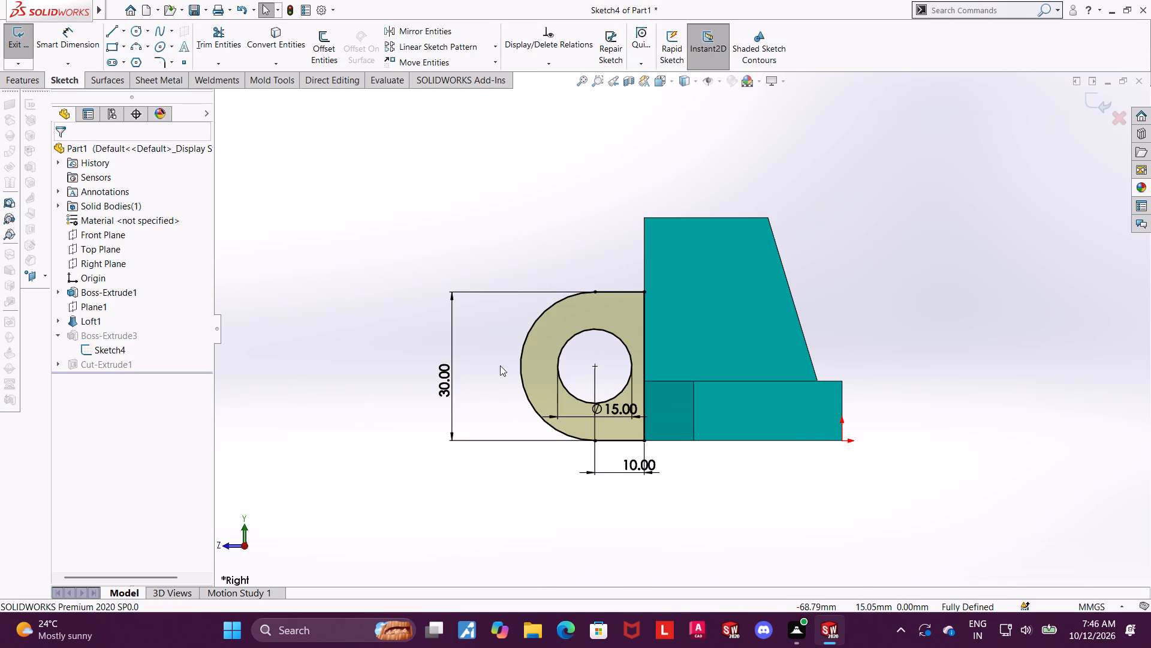
right_click(631, 474)
click(665, 472)
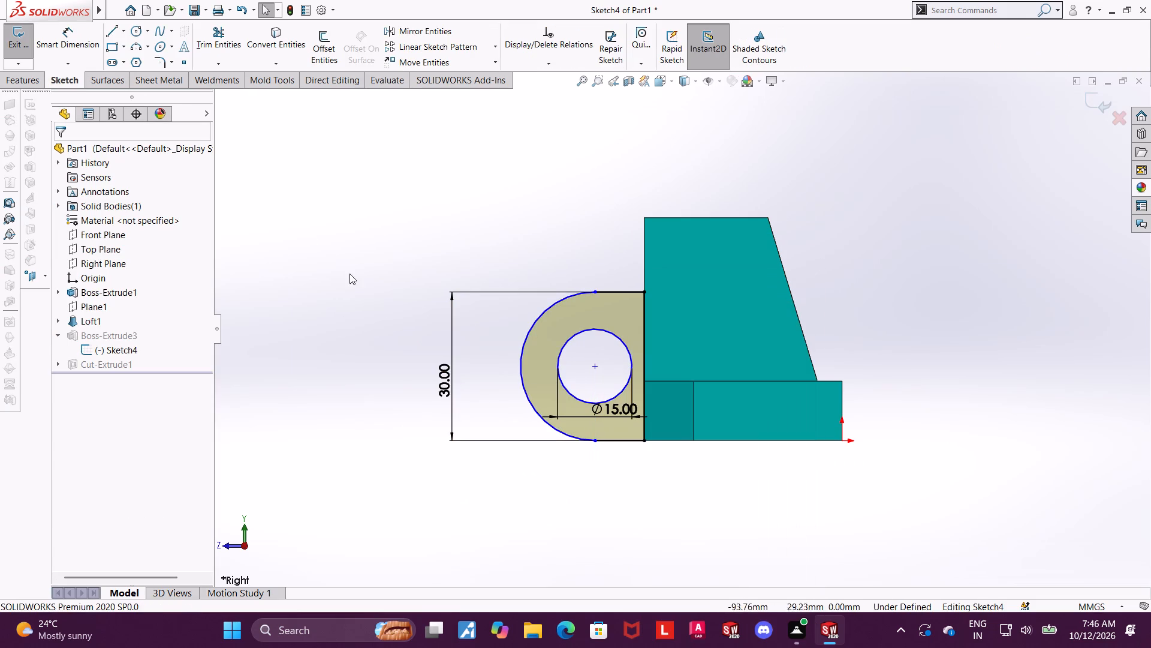
Dimension the horizontal distance from the lug's outer arc to the origin as 70 mm and exit the sketch.
click(82, 42)
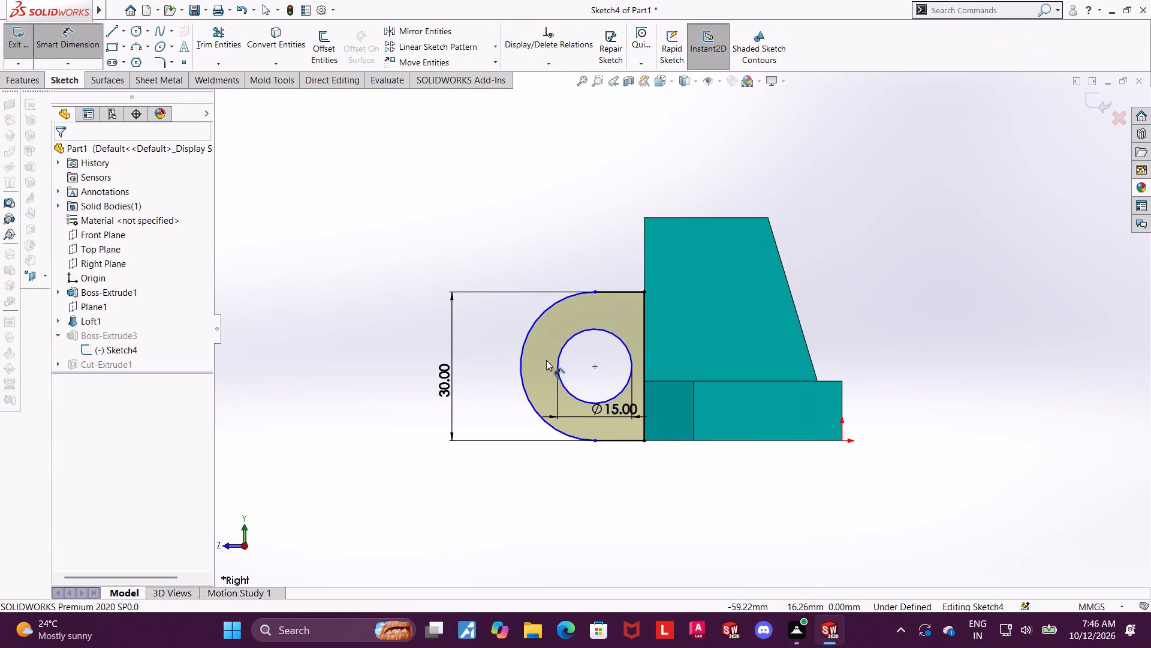
click(520, 365)
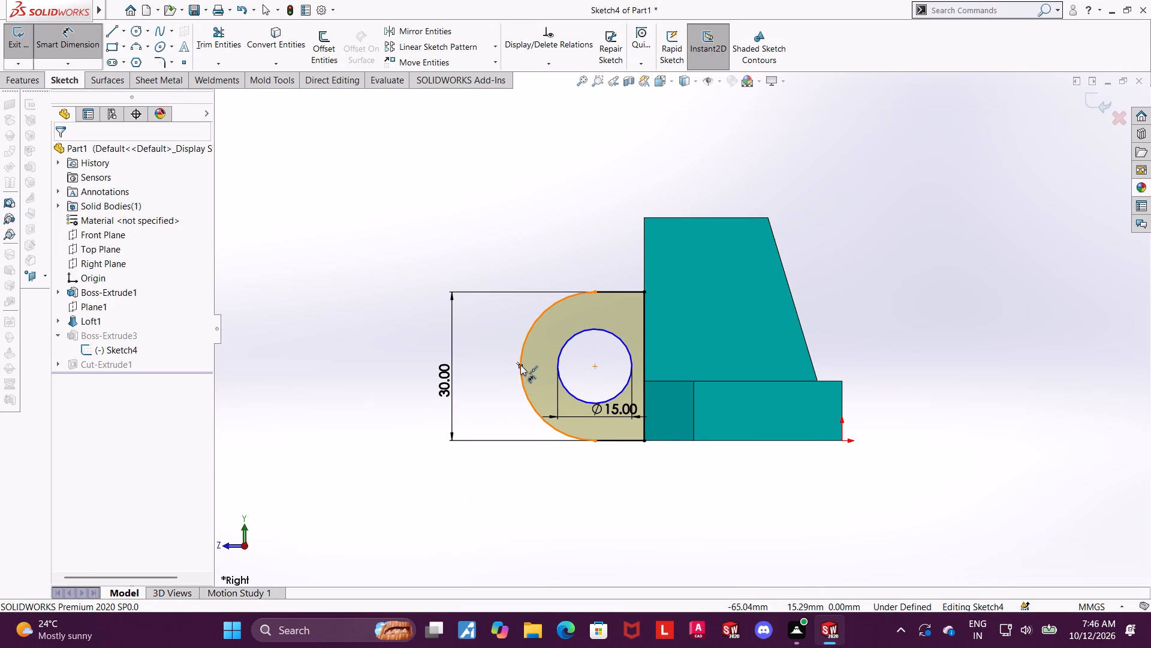
click(843, 442)
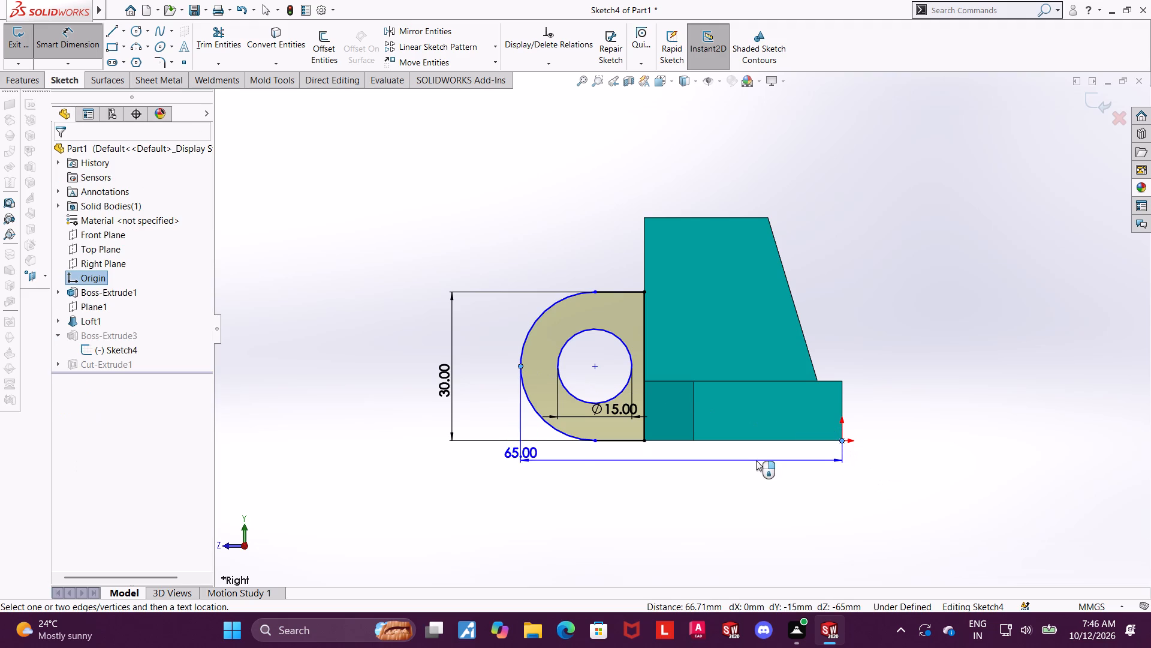
click(749, 470)
text(70)
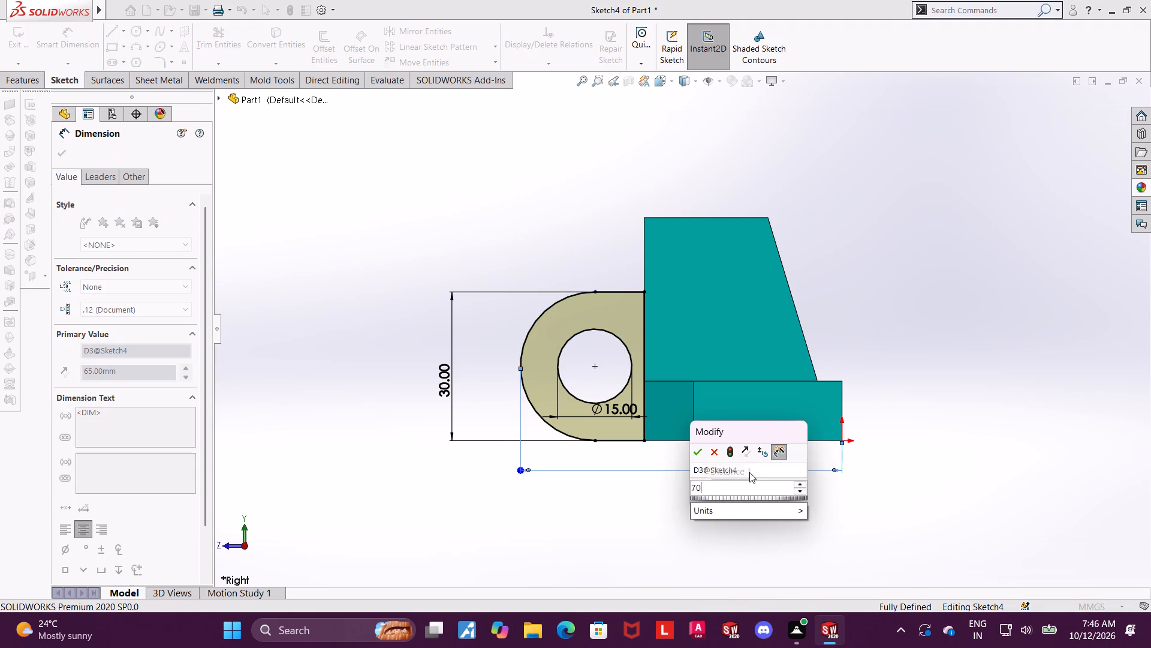
key(Return)
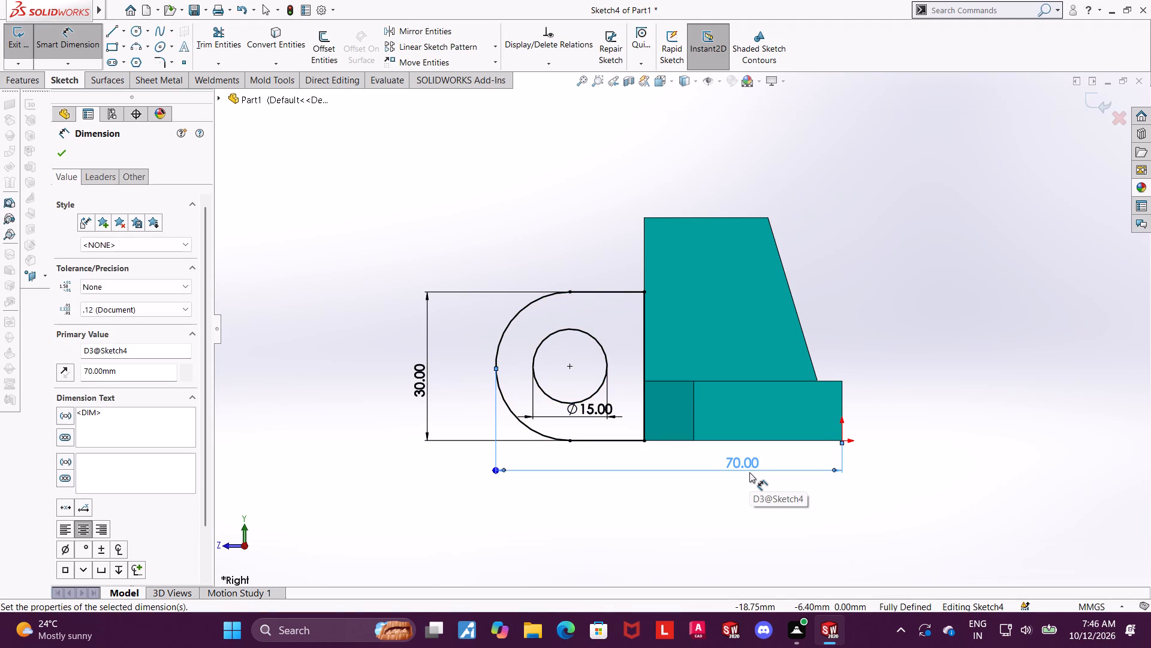
click(1089, 101)
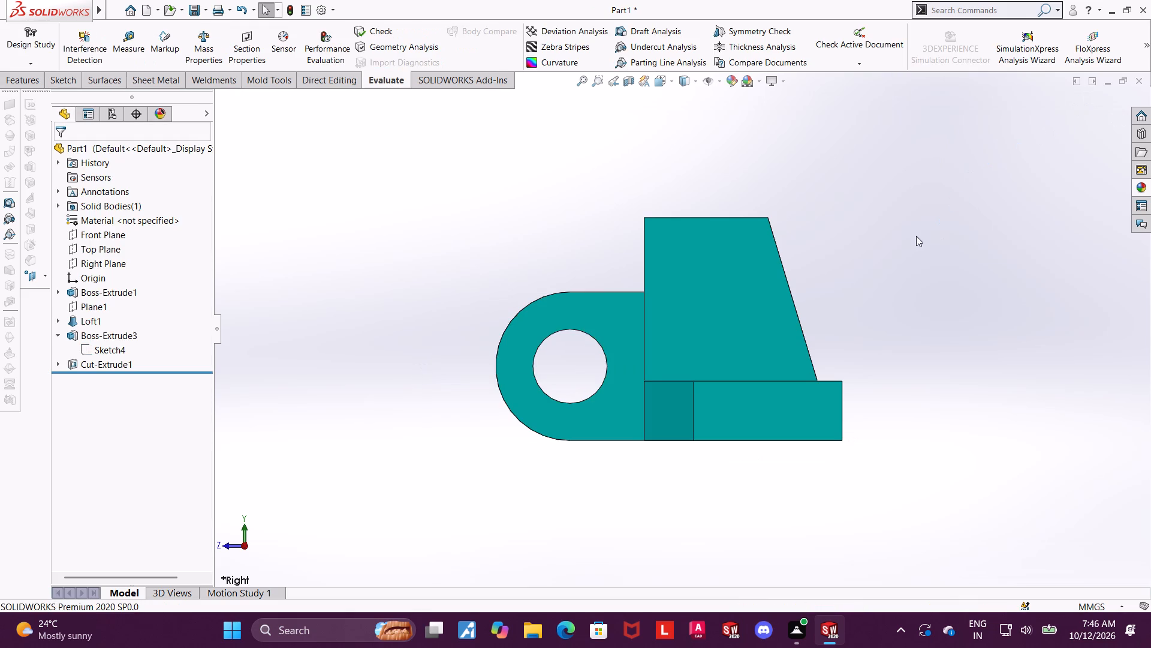
Examine the rebuilt lug, notch and chamfered base from several angles.
middle_drag(868, 290, 1098, 302)
scroll(868, 290, up, 1)
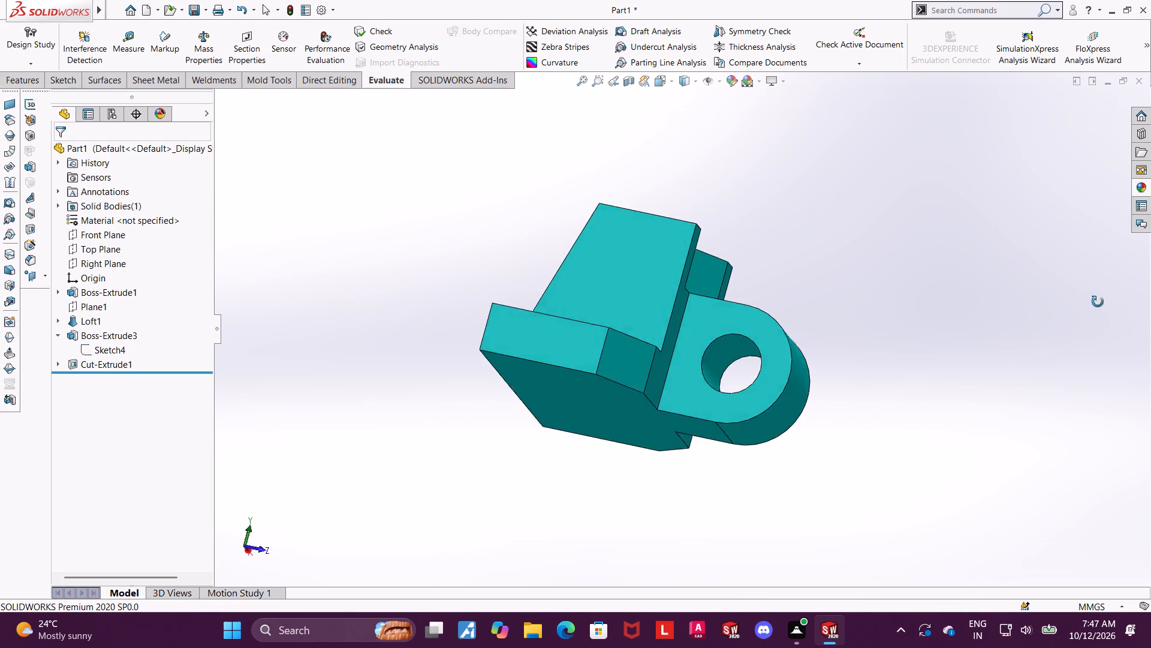
middle_drag(1098, 302, 1134, 374)
middle_drag(722, 272, 680, 342)
scroll(676, 327, up, 2)
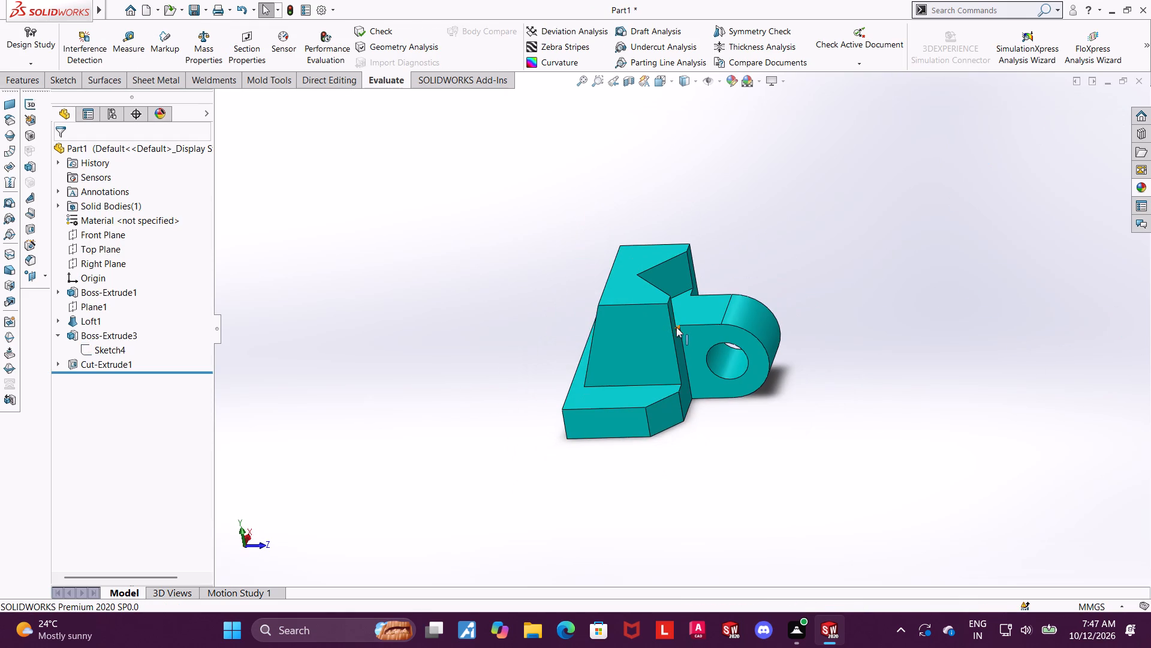
scroll(676, 327, down, 1)
middle_drag(764, 317, 740, 359)
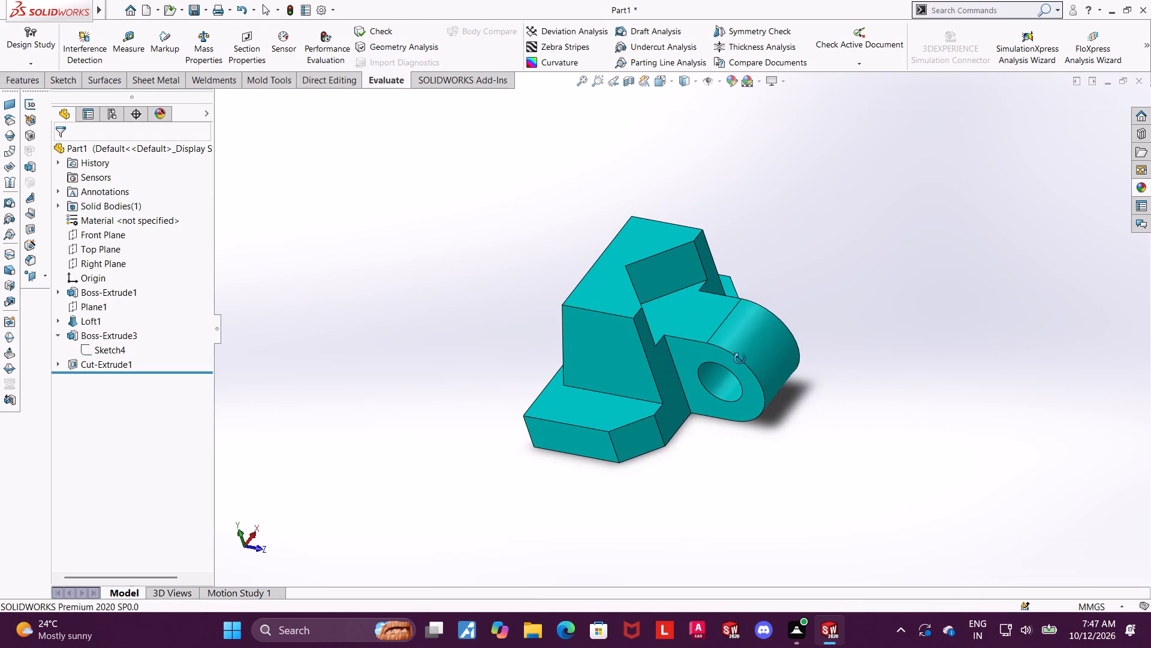
middle_drag(740, 359, 723, 327)
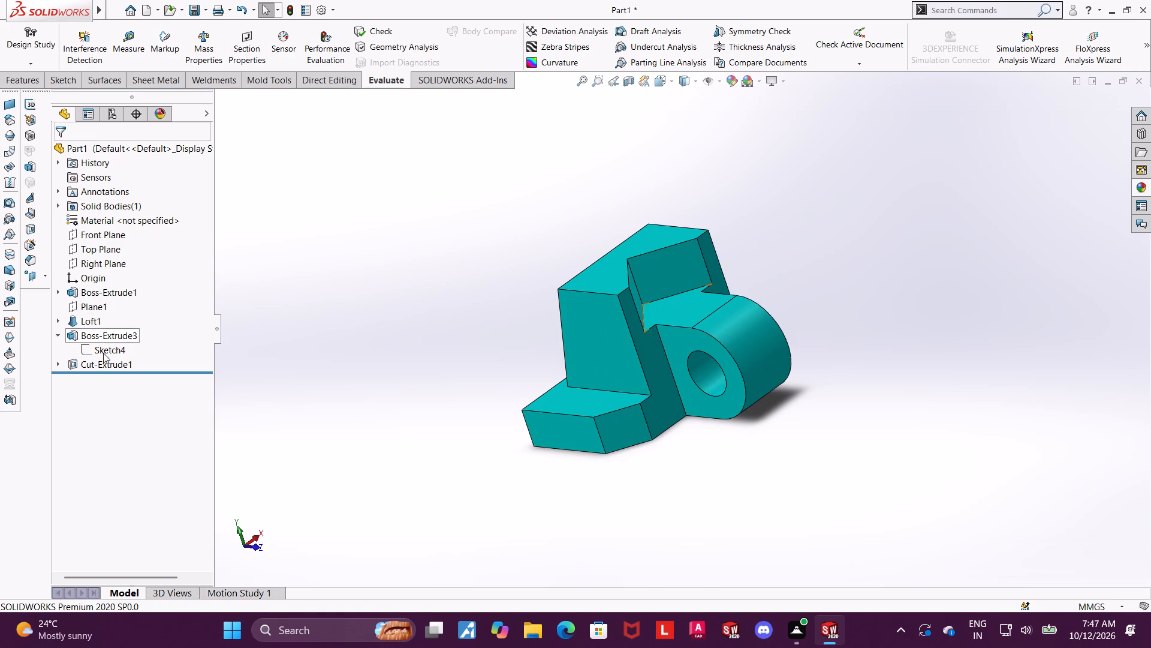
View the lug's profile sketch (Sketch4) normal to its plane and examine its dimensions against the part from several angles.
click(103, 353)
click(151, 340)
scroll(650, 437, up, 3)
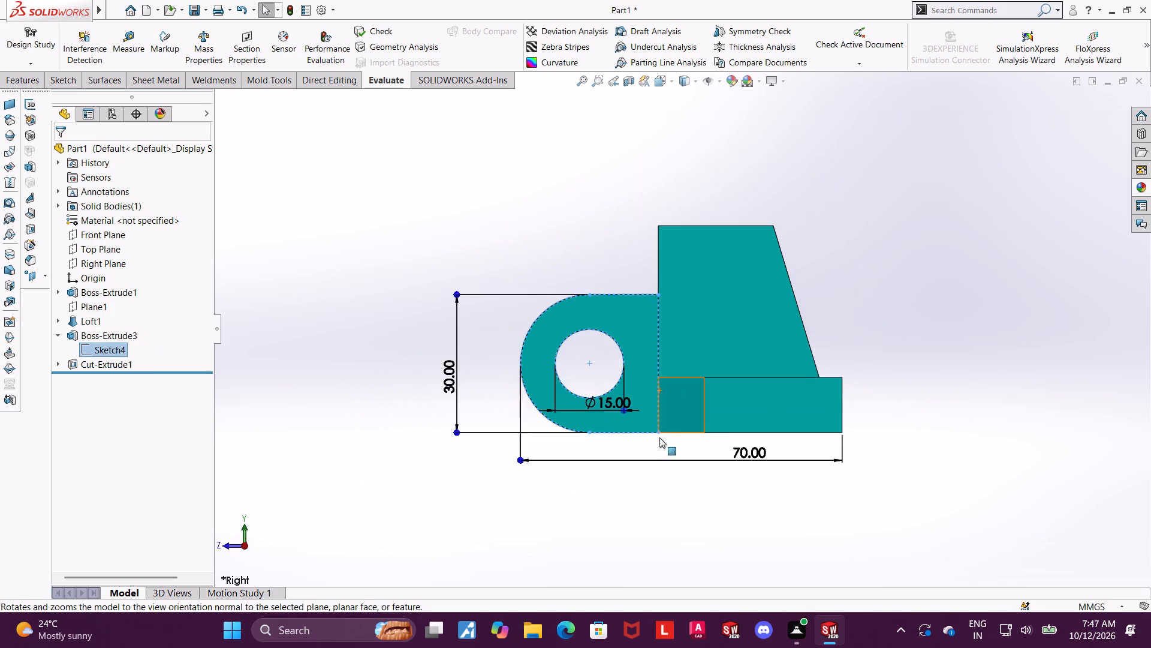
scroll(724, 439, down, 2)
scroll(716, 351, up, 2)
scroll(712, 353, down, 1)
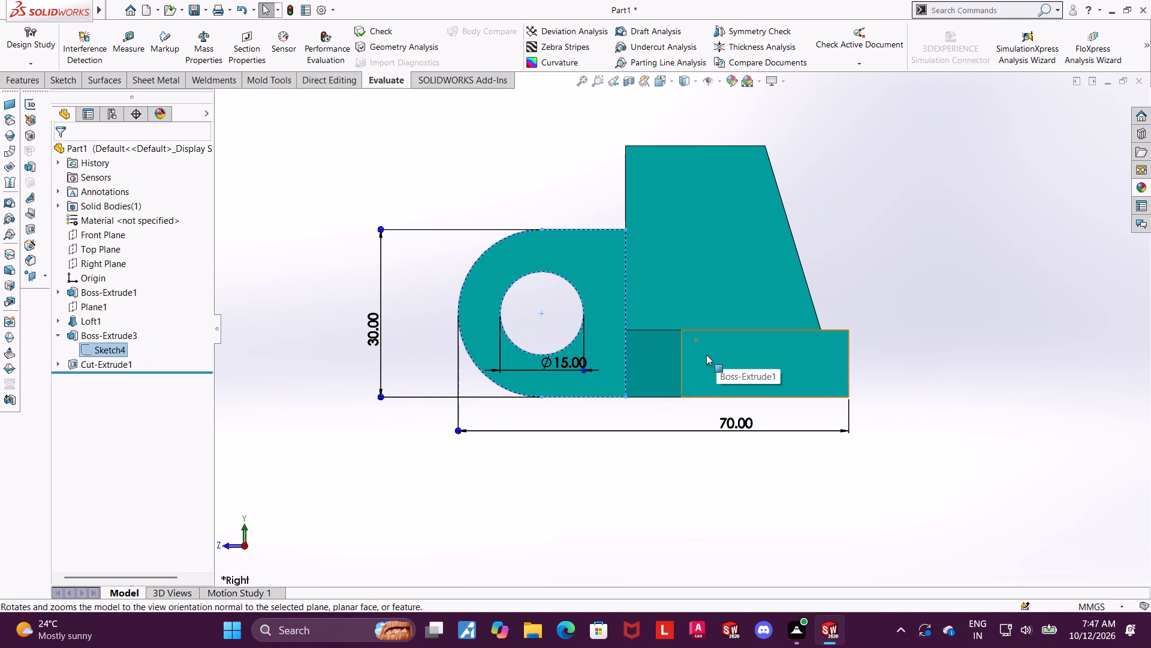
scroll(706, 355, down, 3)
scroll(523, 358, up, 1)
scroll(556, 475, up, 2)
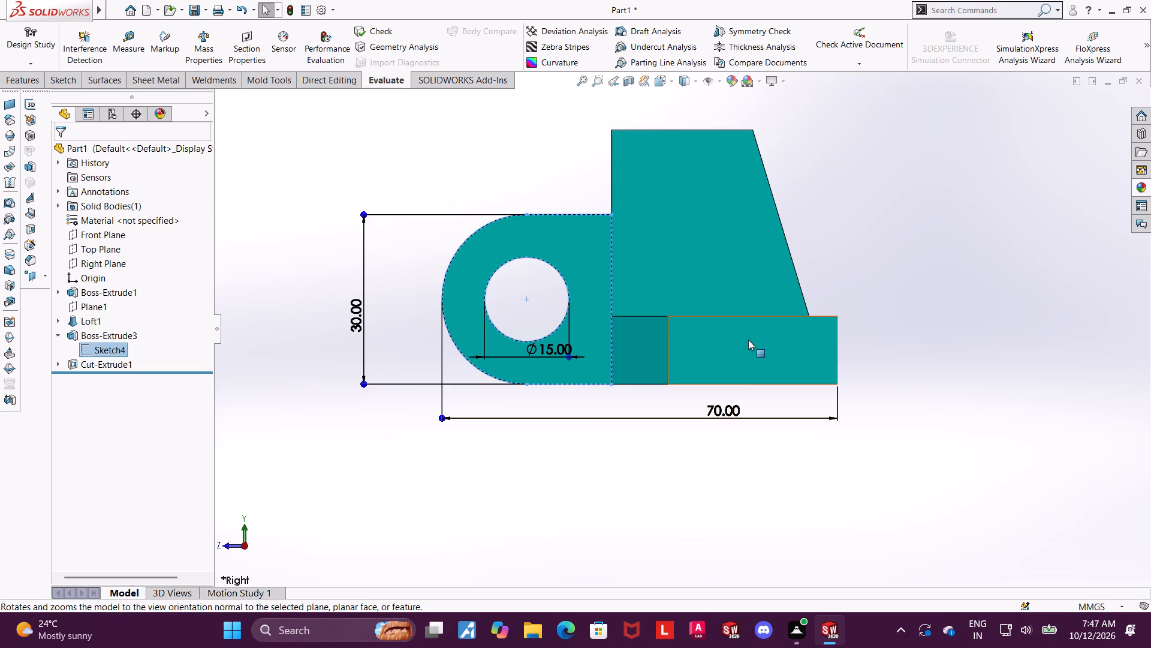
scroll(909, 434, up, 1)
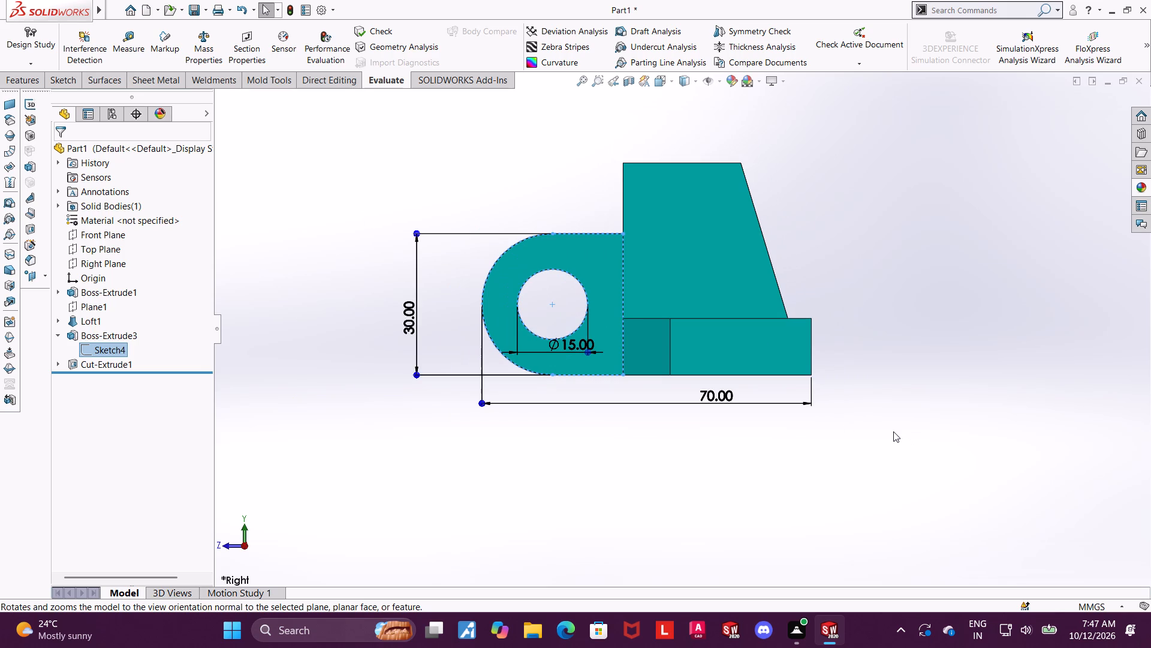
scroll(850, 424, up, 1)
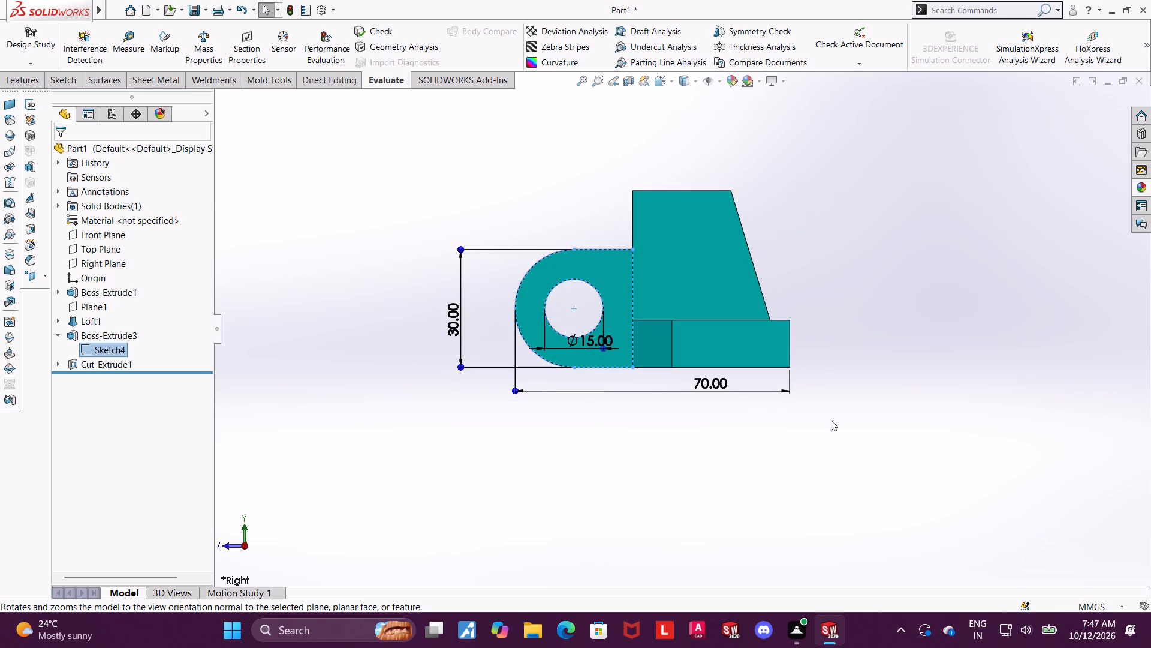
scroll(621, 291, down, 1)
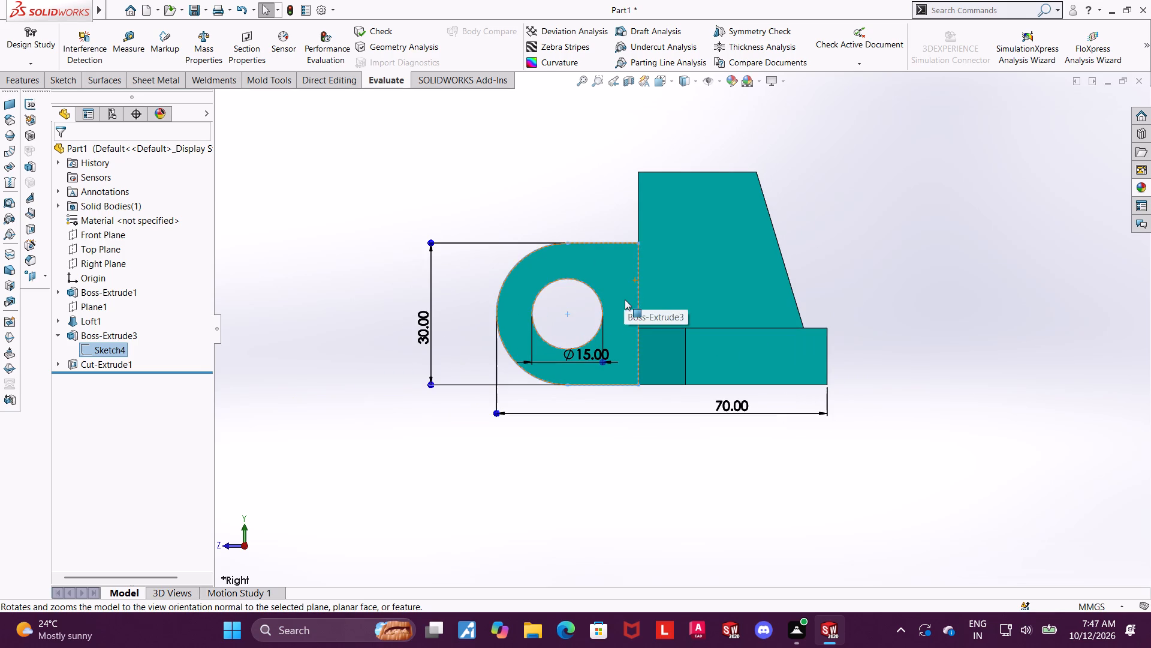
scroll(625, 299, up, 1)
scroll(625, 299, down, 1)
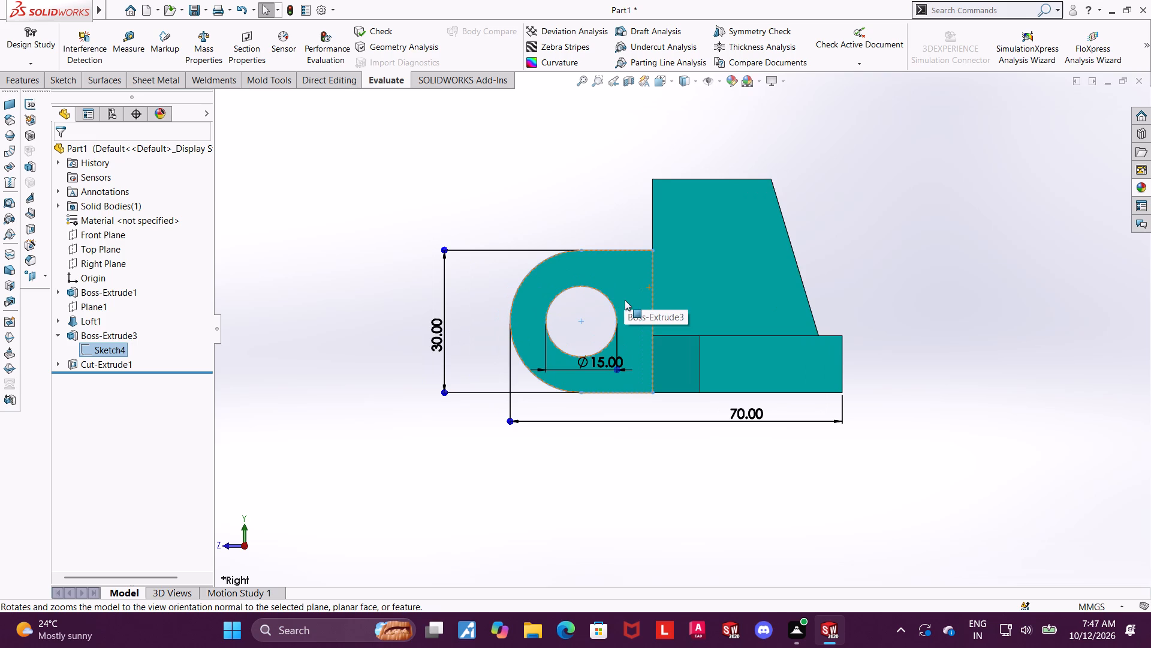
scroll(596, 405, down, 2)
scroll(828, 406, up, 2)
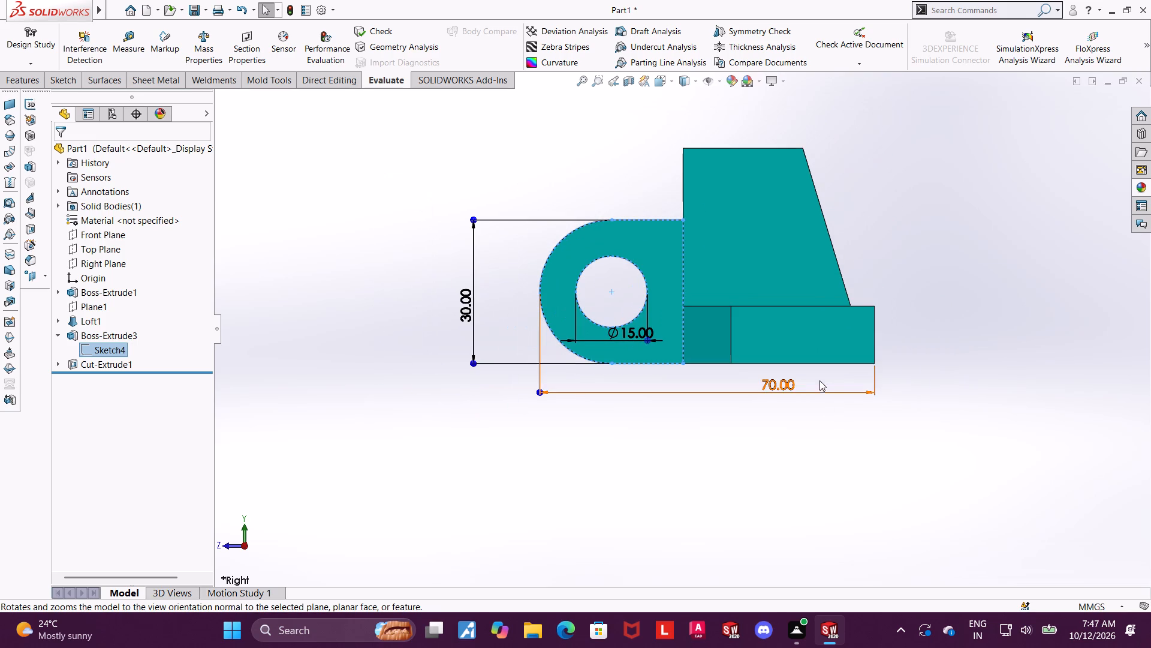
scroll(817, 376, down, 1)
middle_drag(932, 359, 945, 374)
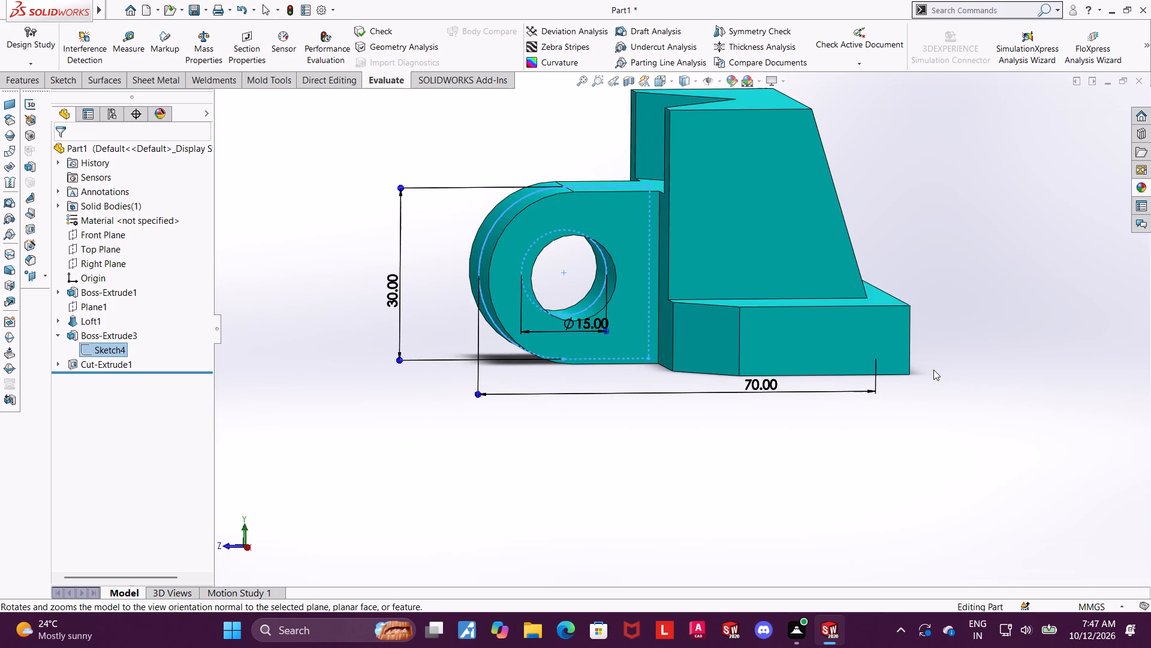
scroll(930, 368, up, 2)
scroll(885, 304, down, 1)
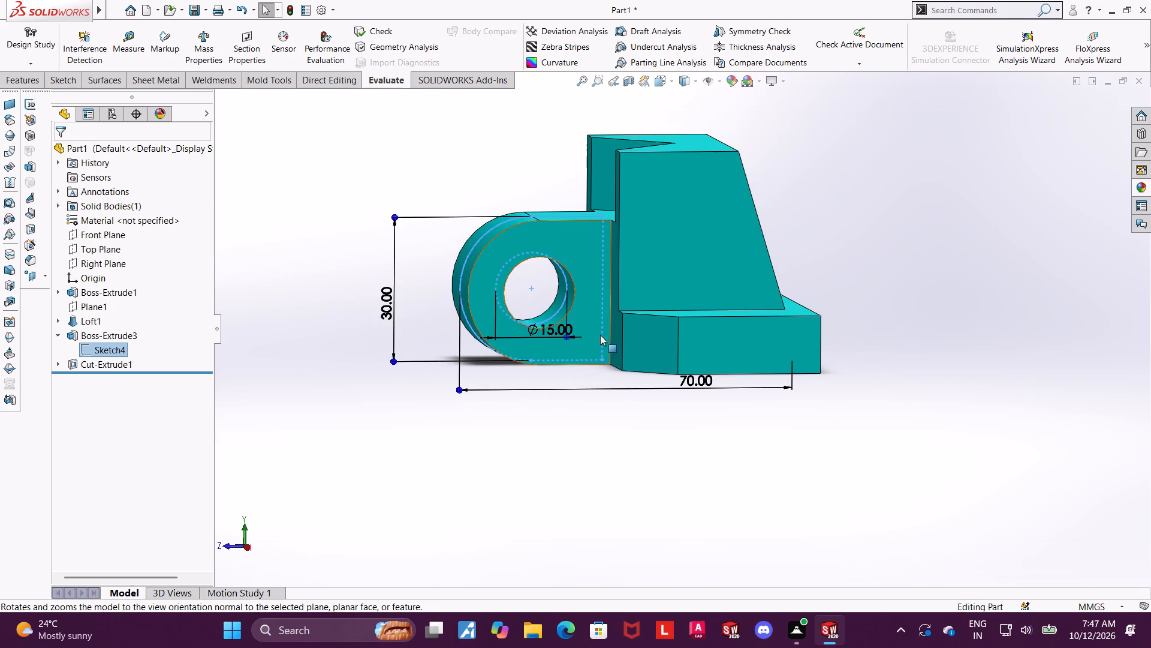
scroll(600, 335, up, 2)
scroll(635, 288, down, 2)
scroll(635, 290, up, 2)
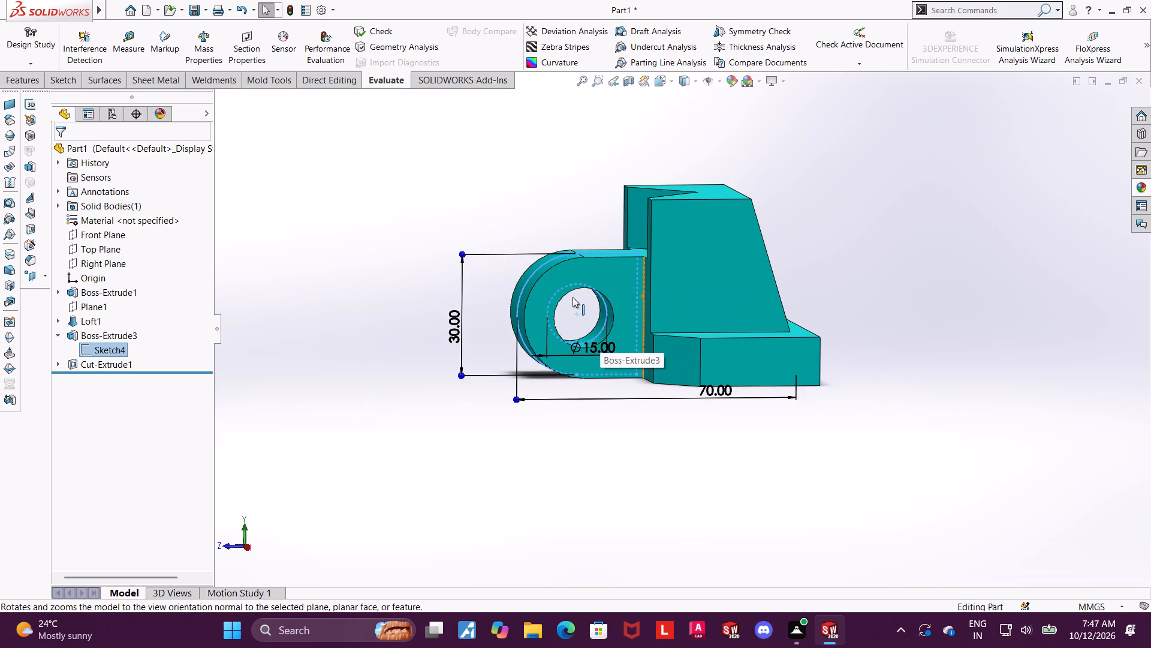
scroll(573, 297, down, 1)
scroll(713, 427, down, 1)
scroll(777, 371, down, 1)
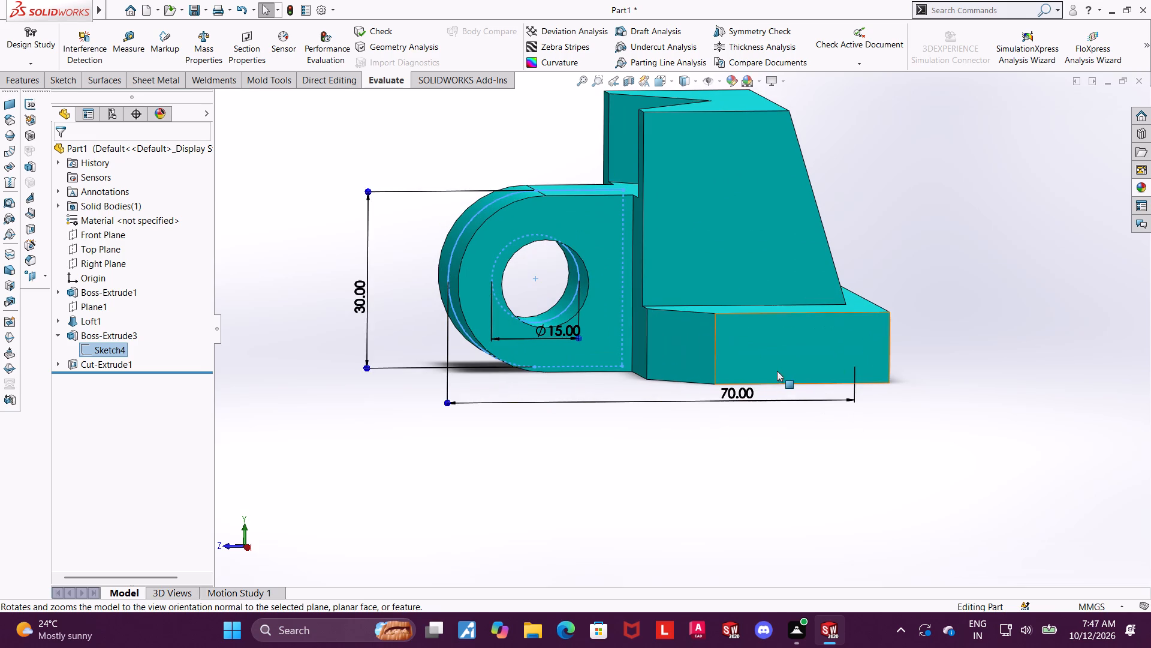
scroll(775, 411, up, 1)
scroll(860, 251, down, 1)
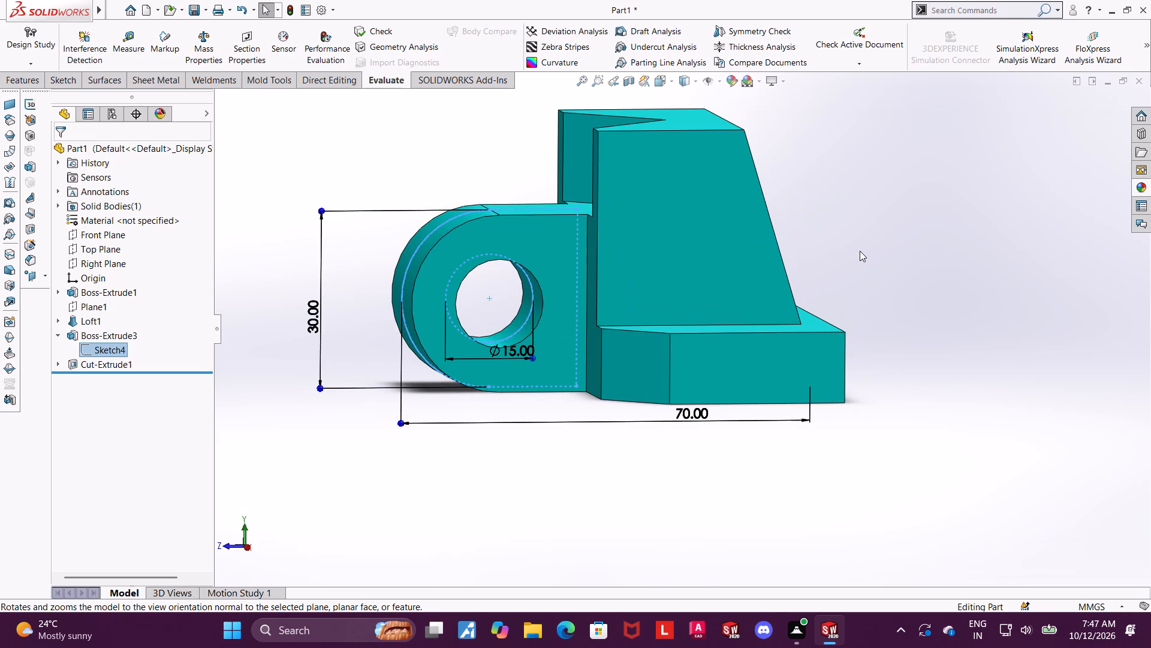
middle_drag(853, 260, 971, 251)
middle_drag(587, 277, 659, 273)
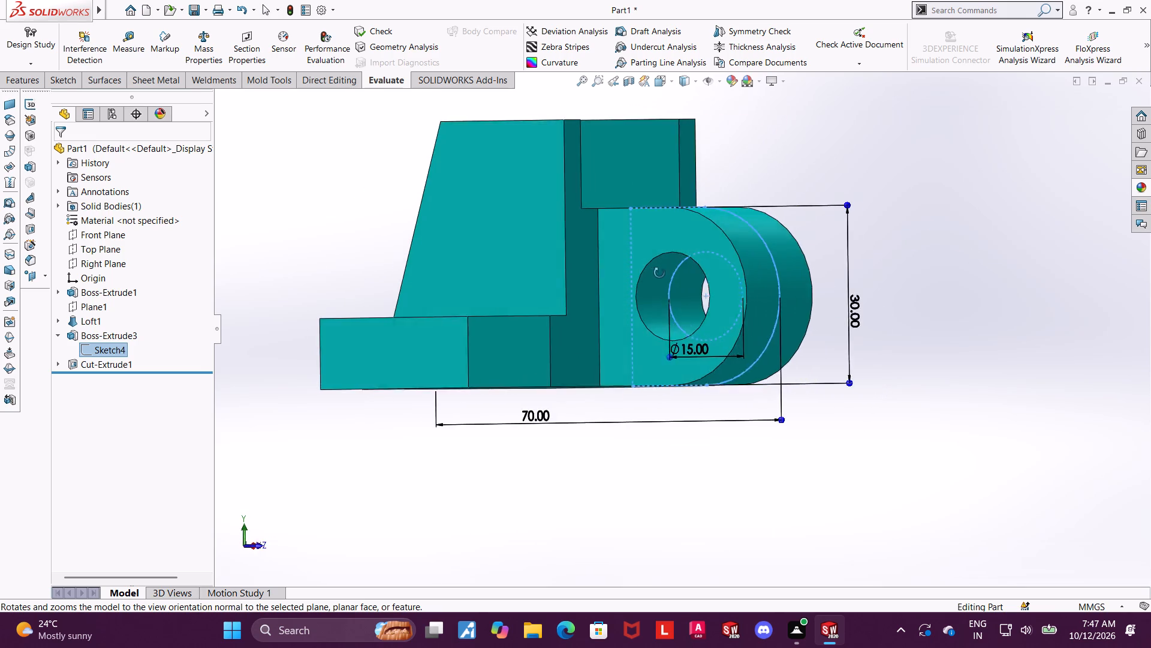
middle_drag(659, 273, 667, 311)
click(920, 415)
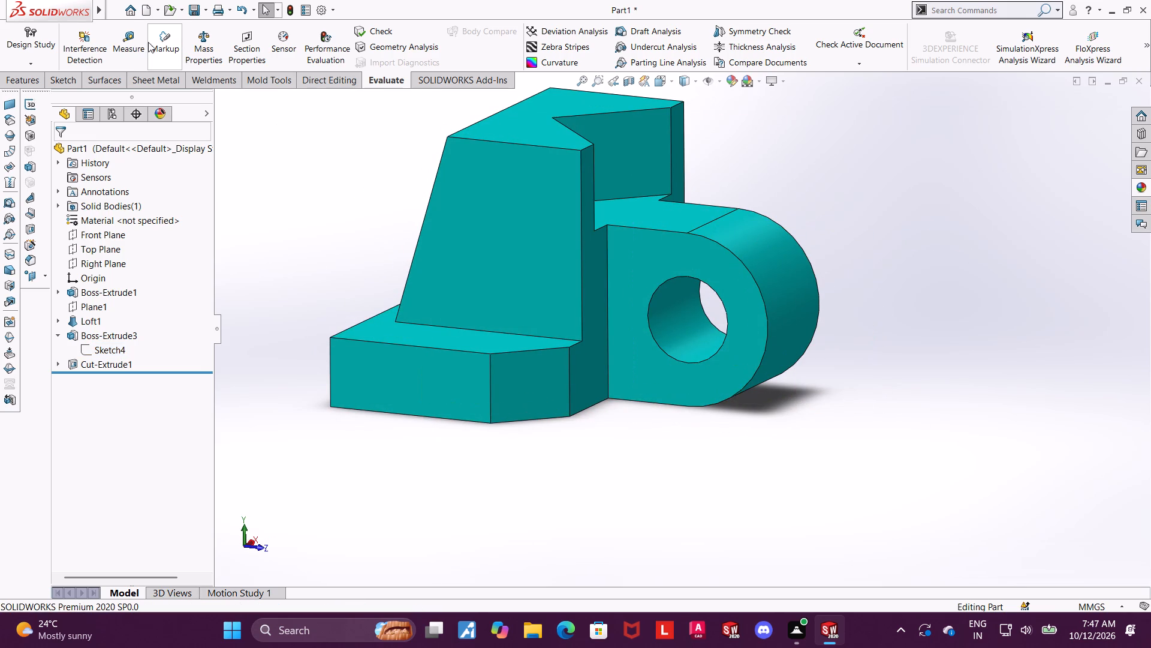
Measure the lug's flat top face and its rounded outer face separately.
click(131, 40)
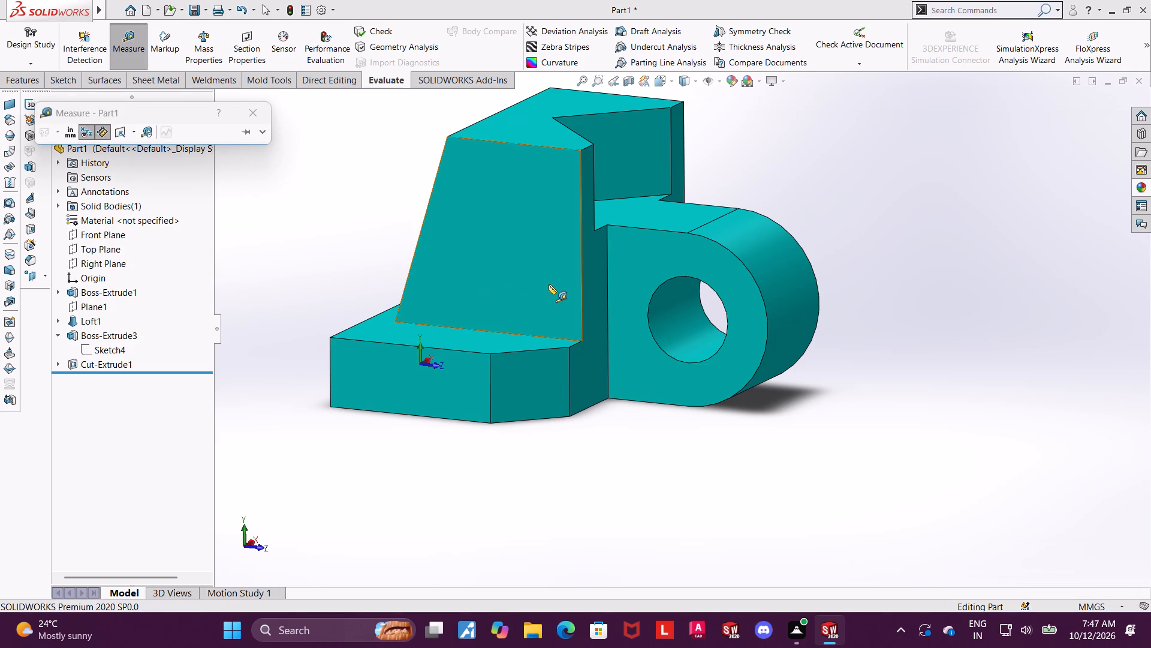
middle_drag(890, 281, 838, 367)
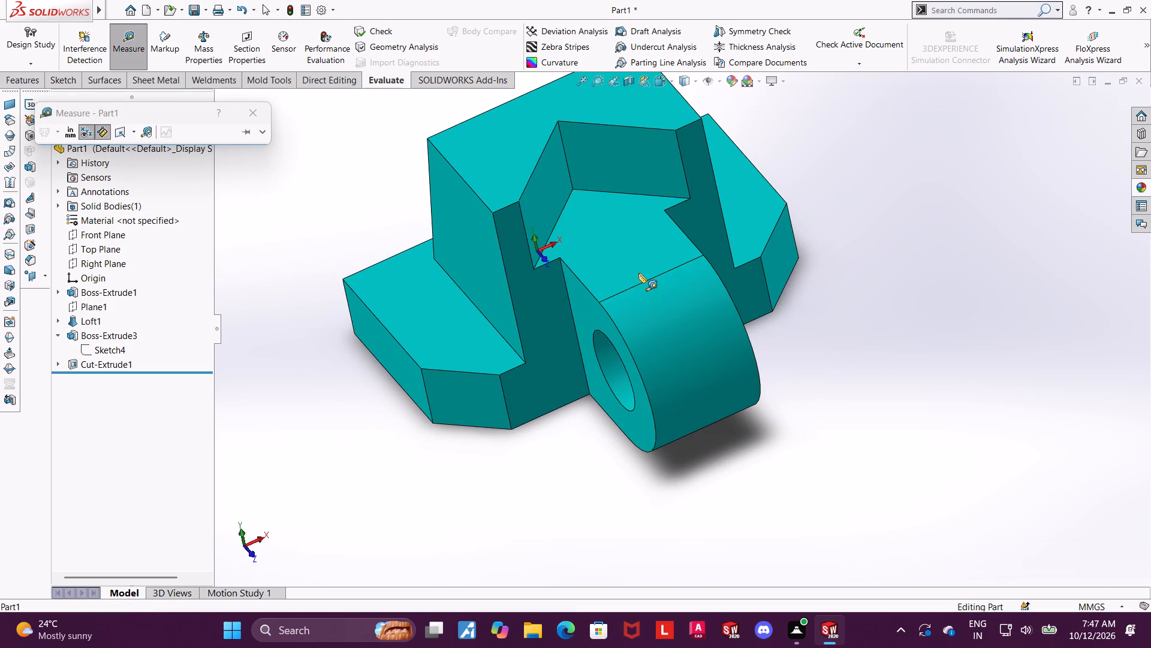
click(638, 273)
key(Escape)
click(131, 43)
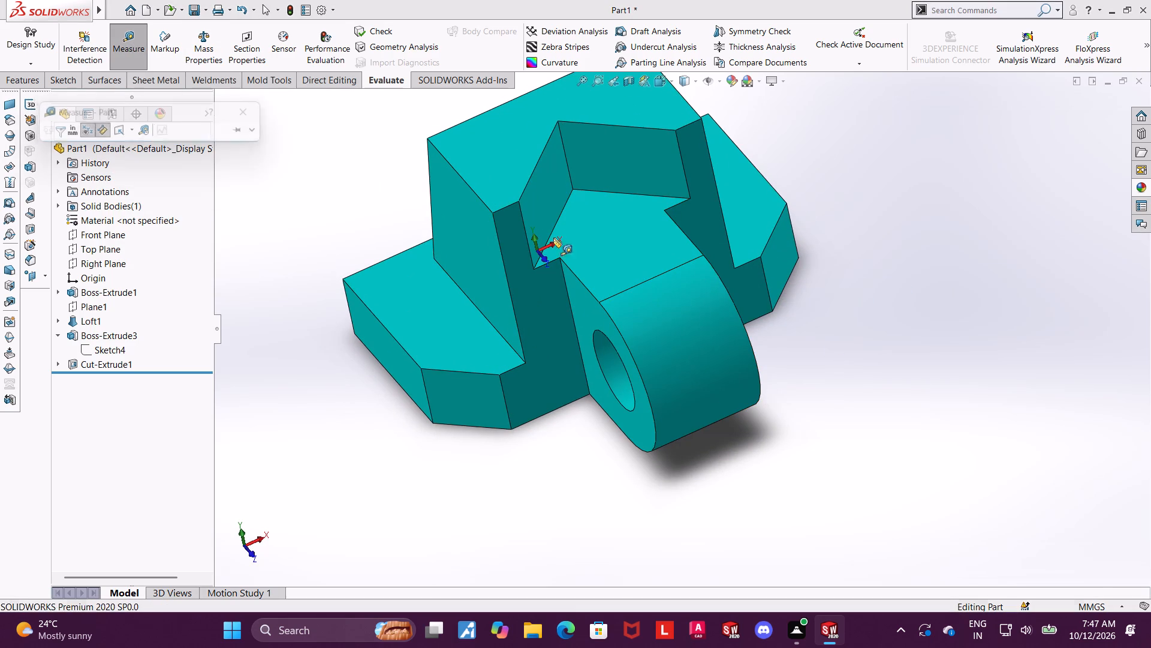
click(707, 330)
key(Escape)
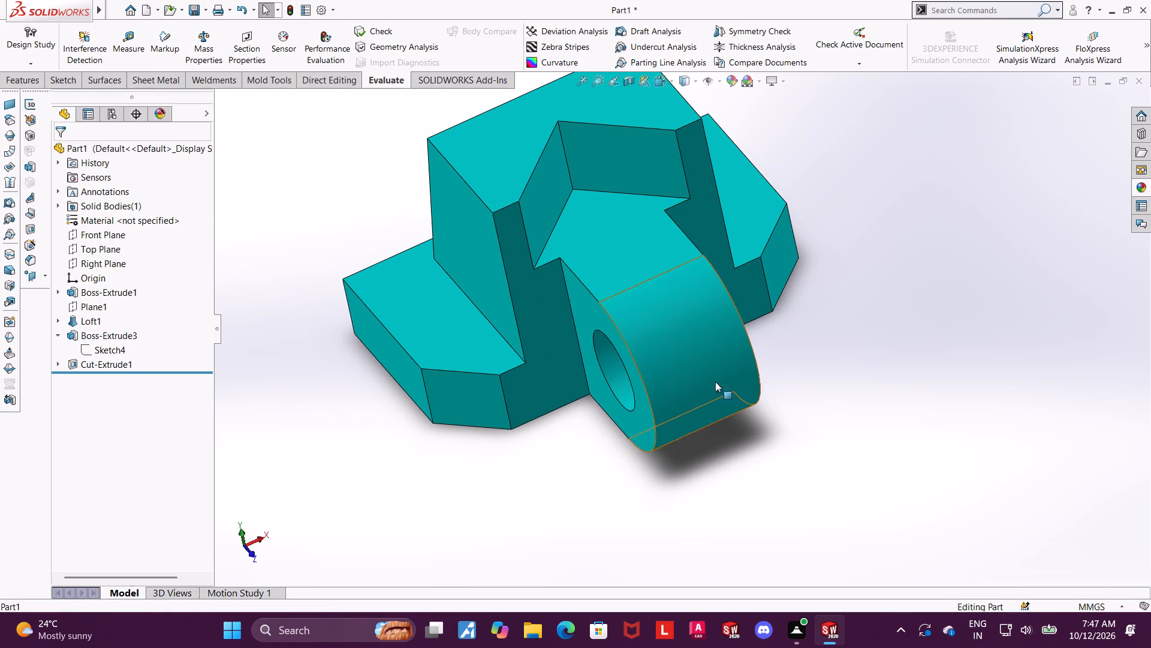
Measure the distance between the lug's flat top face and the base's bottom face.
middle_drag(716, 382, 731, 335)
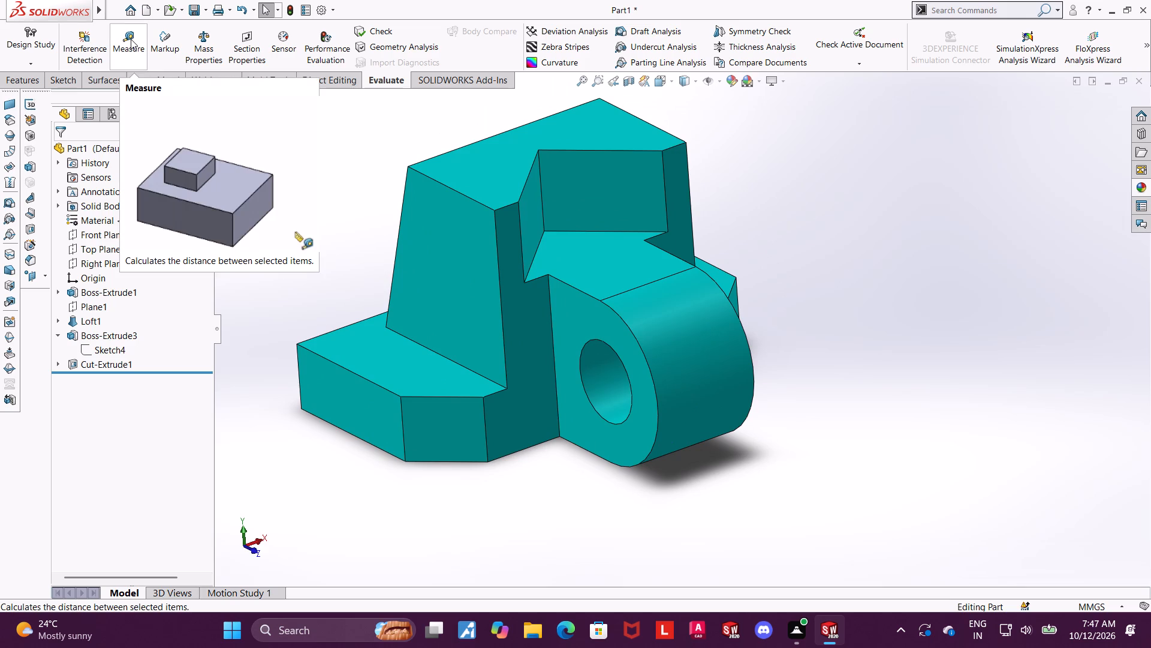
click(131, 39)
click(628, 280)
middle_drag(871, 505, 879, 268)
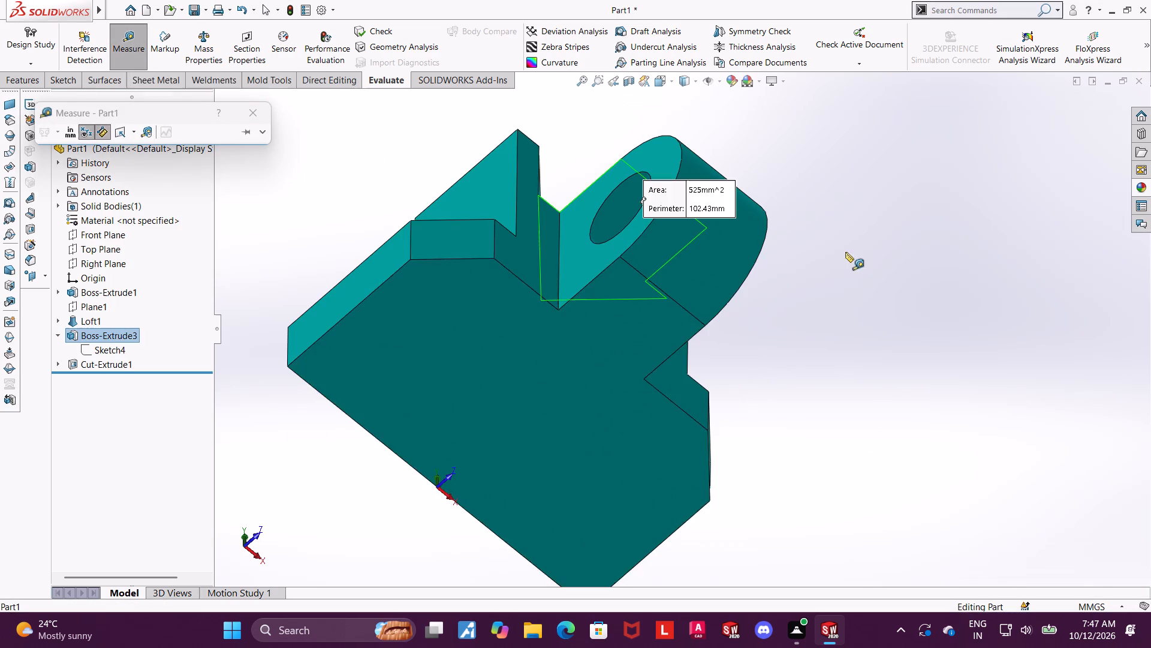
click(564, 401)
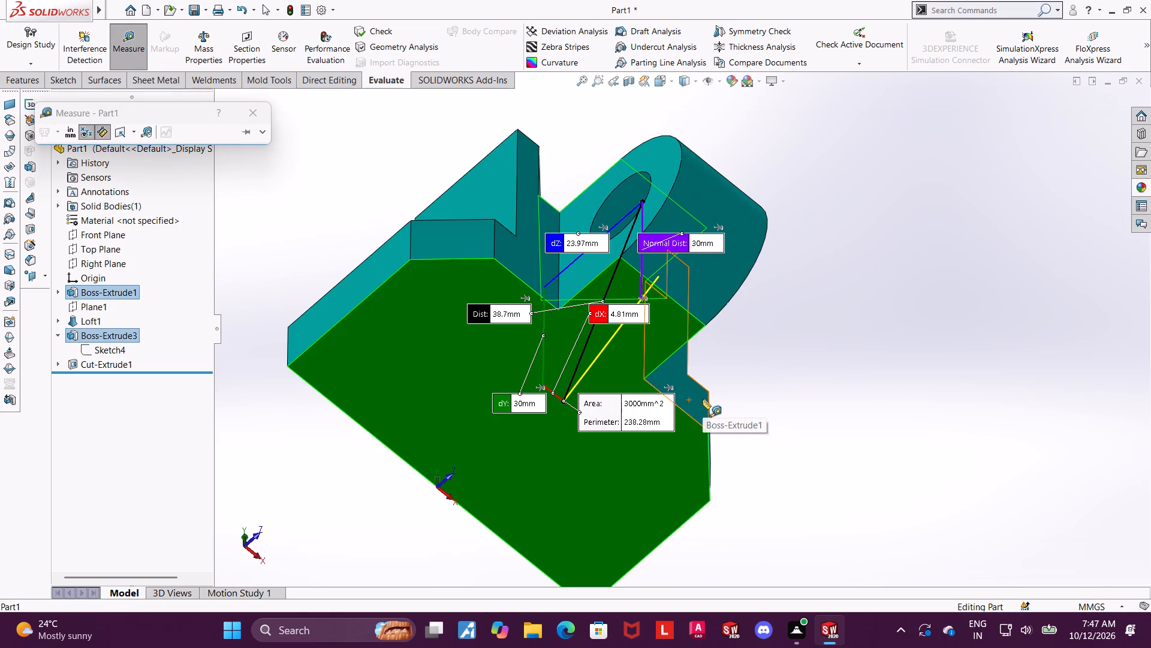
scroll(703, 399, up, 2)
scroll(718, 286, down, 2)
middle_drag(776, 306, 767, 525)
key(Escape)
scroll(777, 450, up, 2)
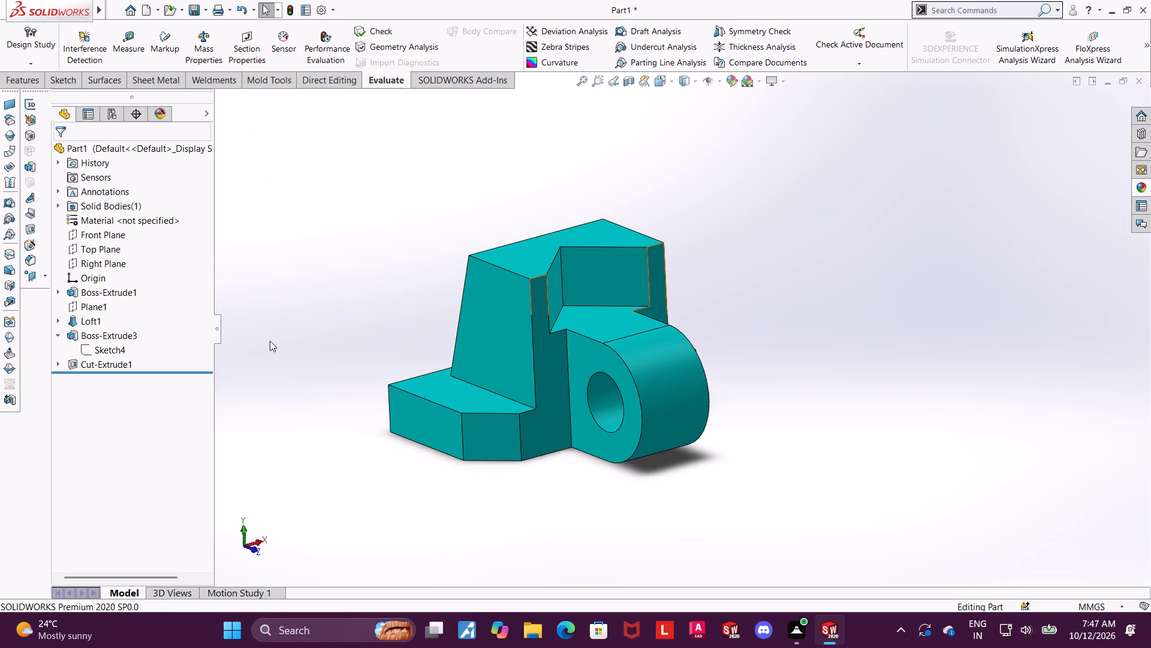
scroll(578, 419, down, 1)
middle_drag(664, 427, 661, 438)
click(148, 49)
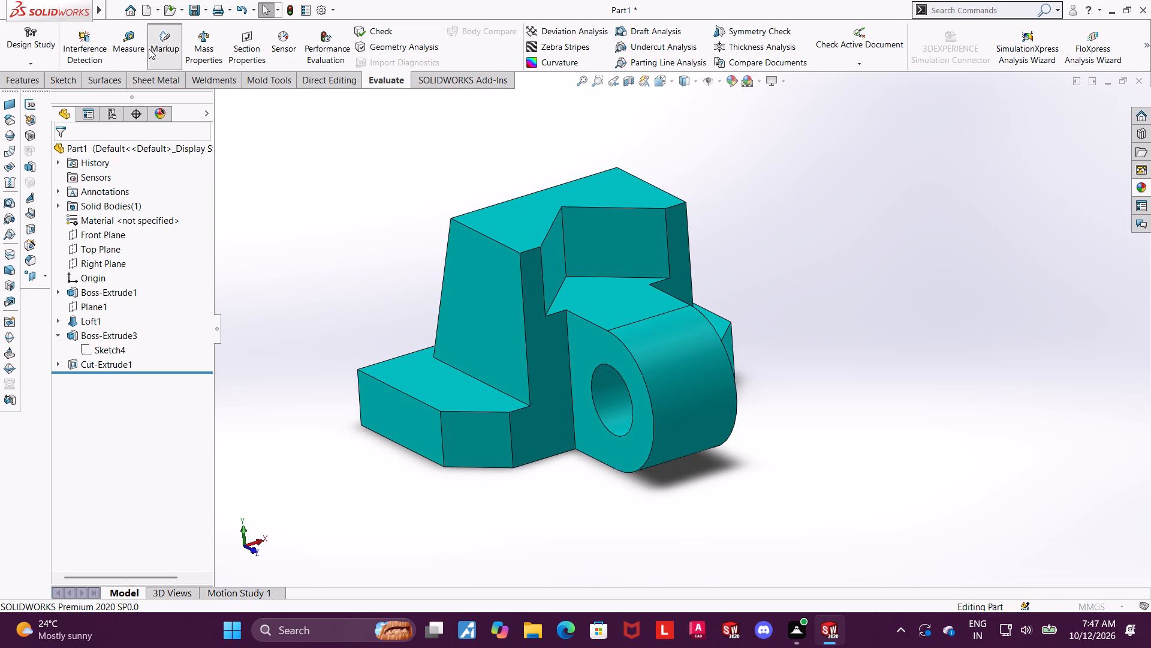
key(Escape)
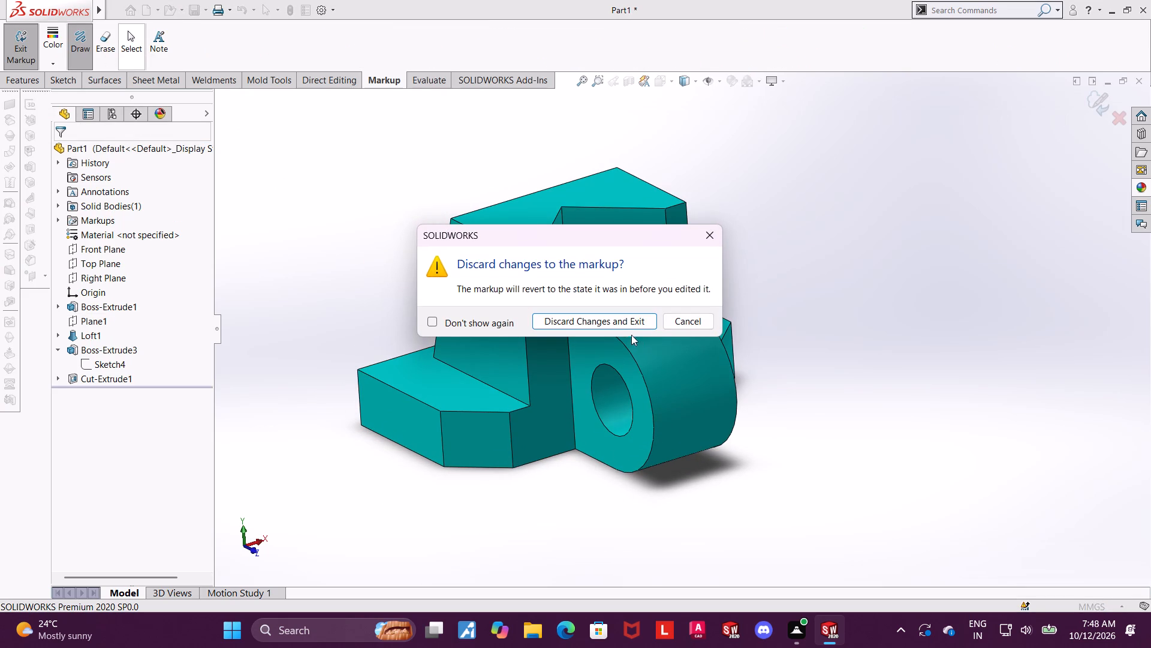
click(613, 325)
Measure the lug's thickness between its two opposite holed side faces.
click(128, 41)
click(603, 344)
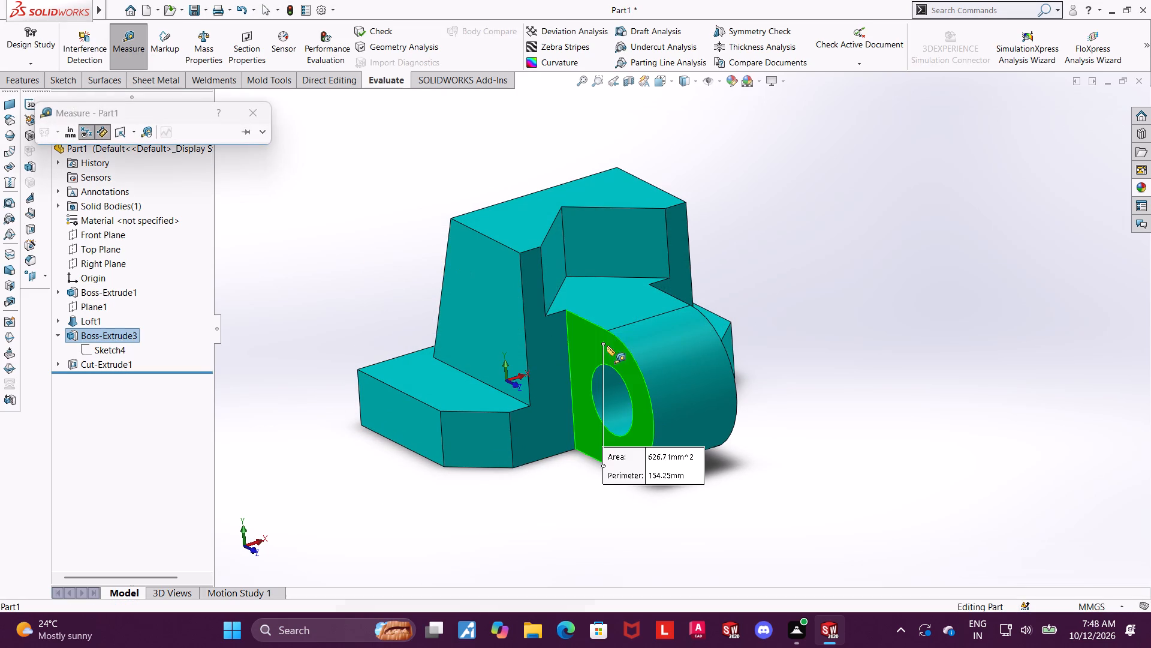
middle_drag(842, 324, 625, 305)
click(460, 335)
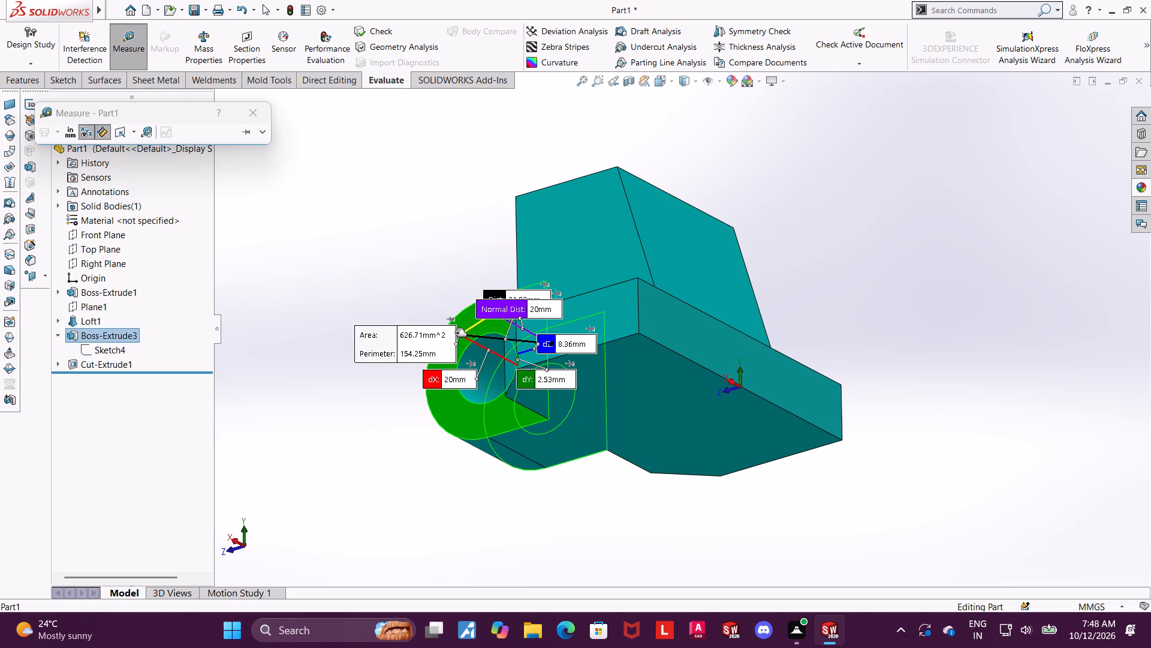
middle_drag(294, 377, 429, 416)
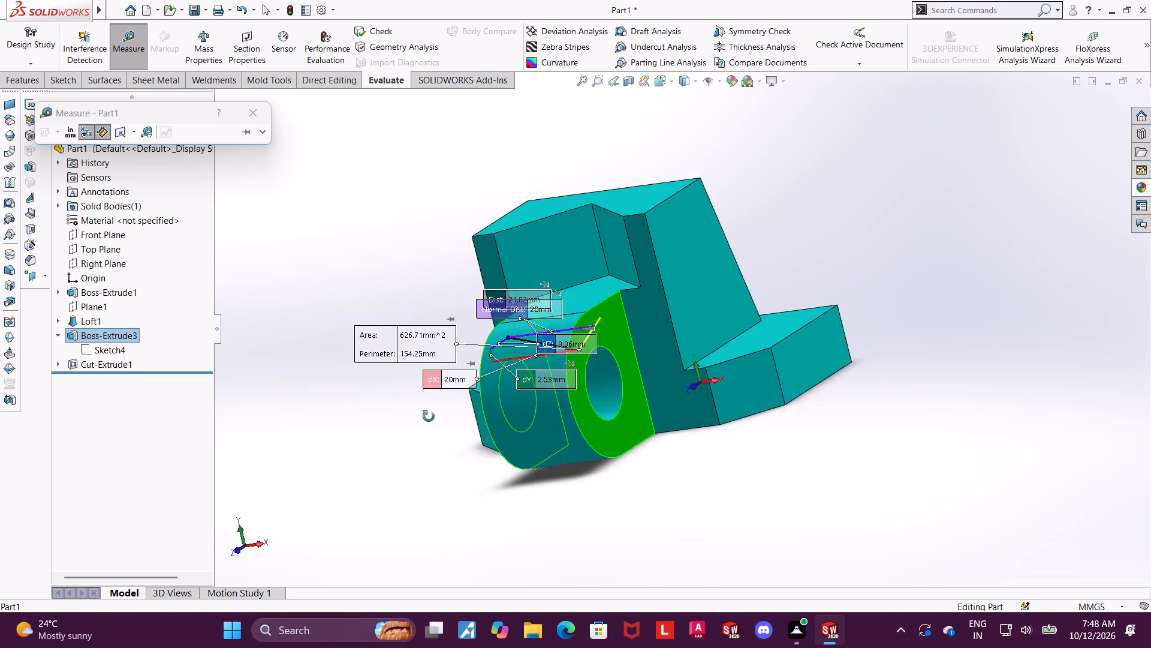
middle_drag(429, 416, 599, 449)
key(Escape)
Measure the base's overall length between its two opposite end faces.
scroll(742, 325, up, 1)
middle_drag(737, 326, 700, 325)
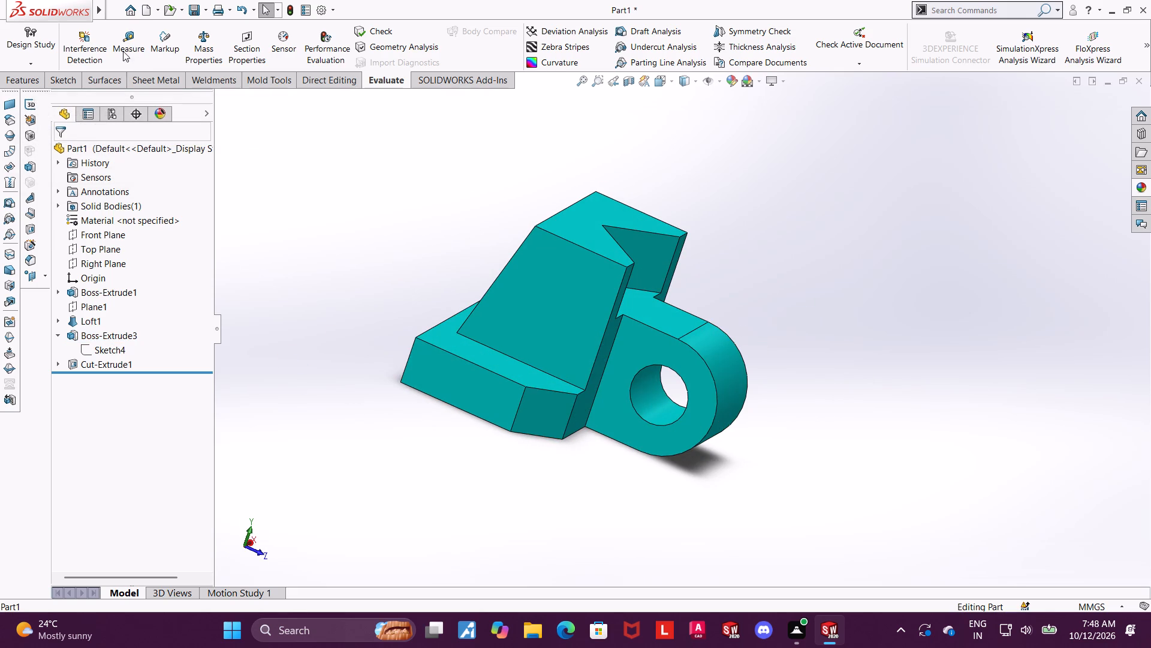
click(134, 44)
click(497, 401)
middle_drag(776, 377, 631, 354)
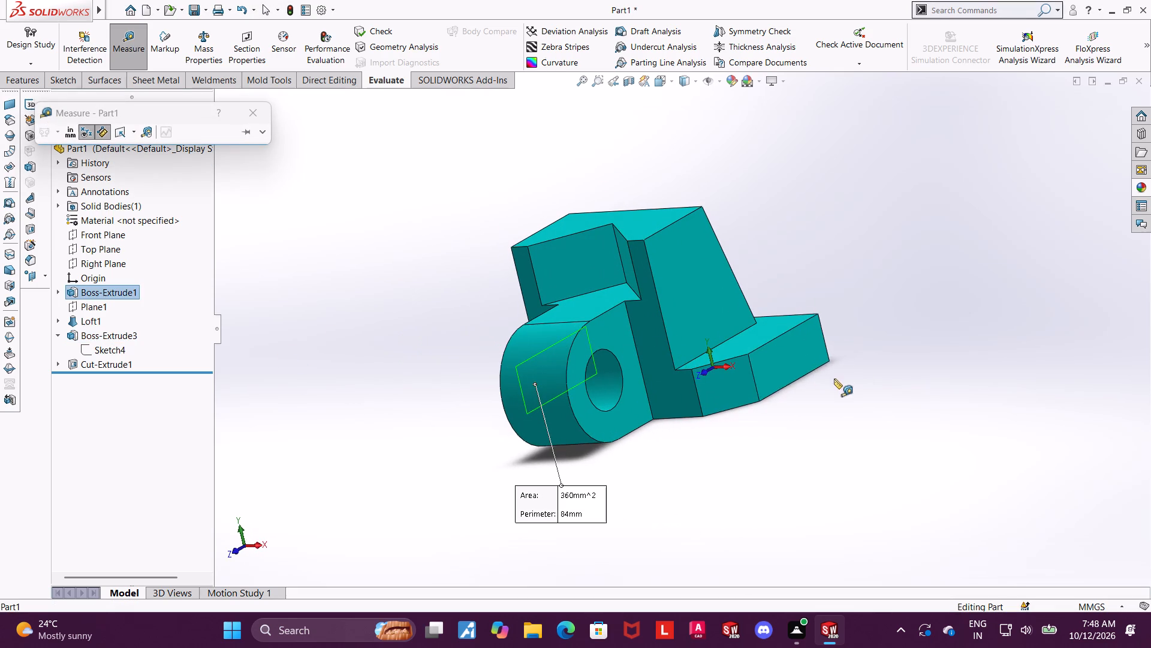
click(815, 361)
scroll(809, 380, down, 1)
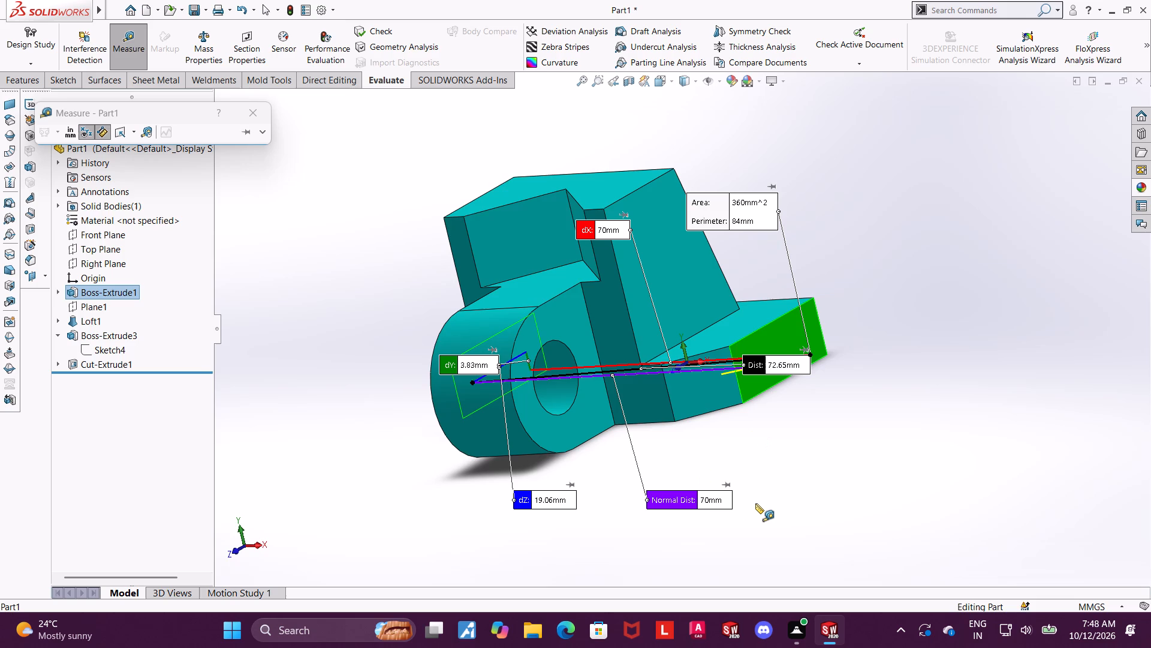
scroll(753, 509, up, 1)
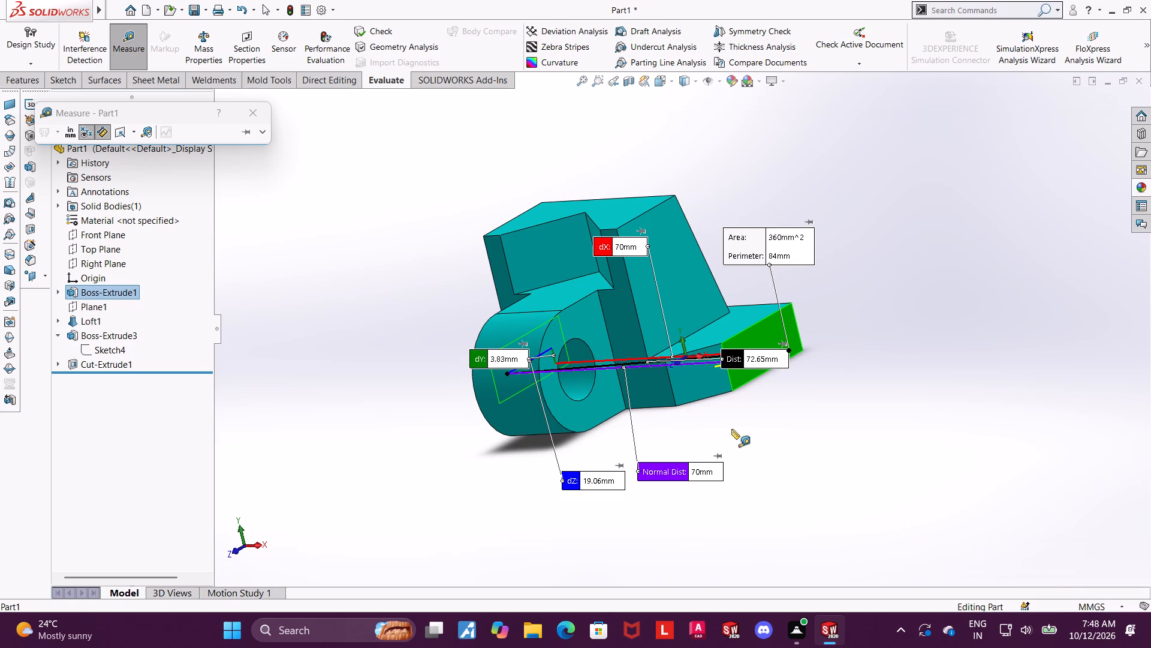
scroll(731, 429, down, 2)
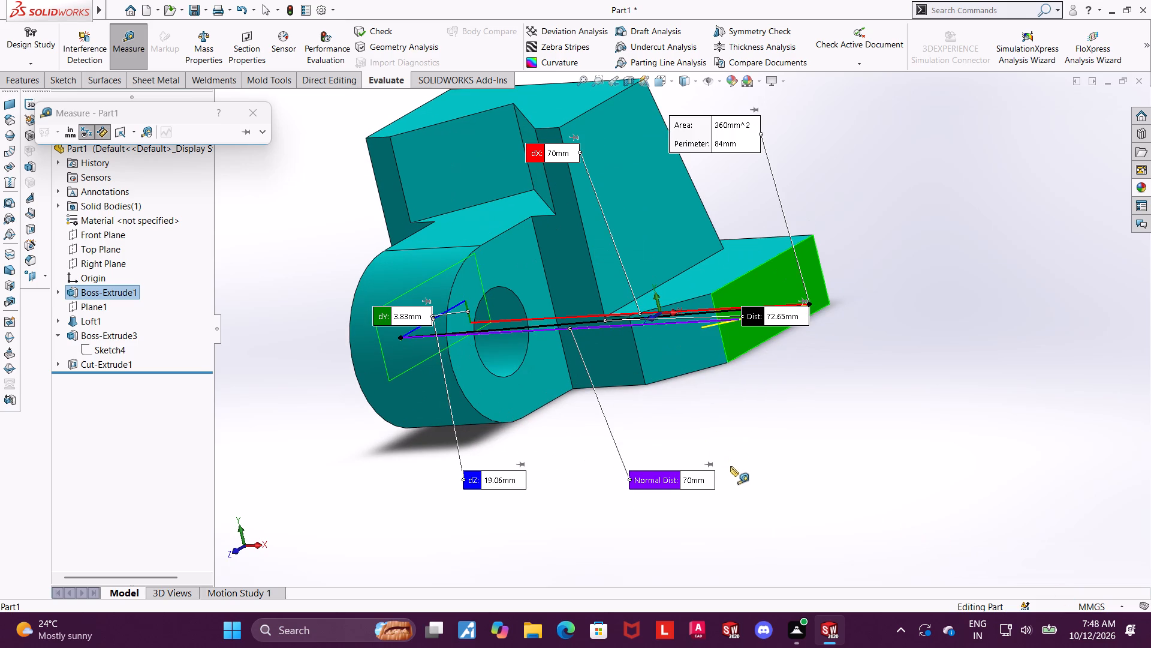
scroll(728, 467, up, 1)
key(Escape)
Measure the base's thickness between its top ledge face and its bottom face.
scroll(726, 467, up, 2)
middle_drag(725, 466, 753, 434)
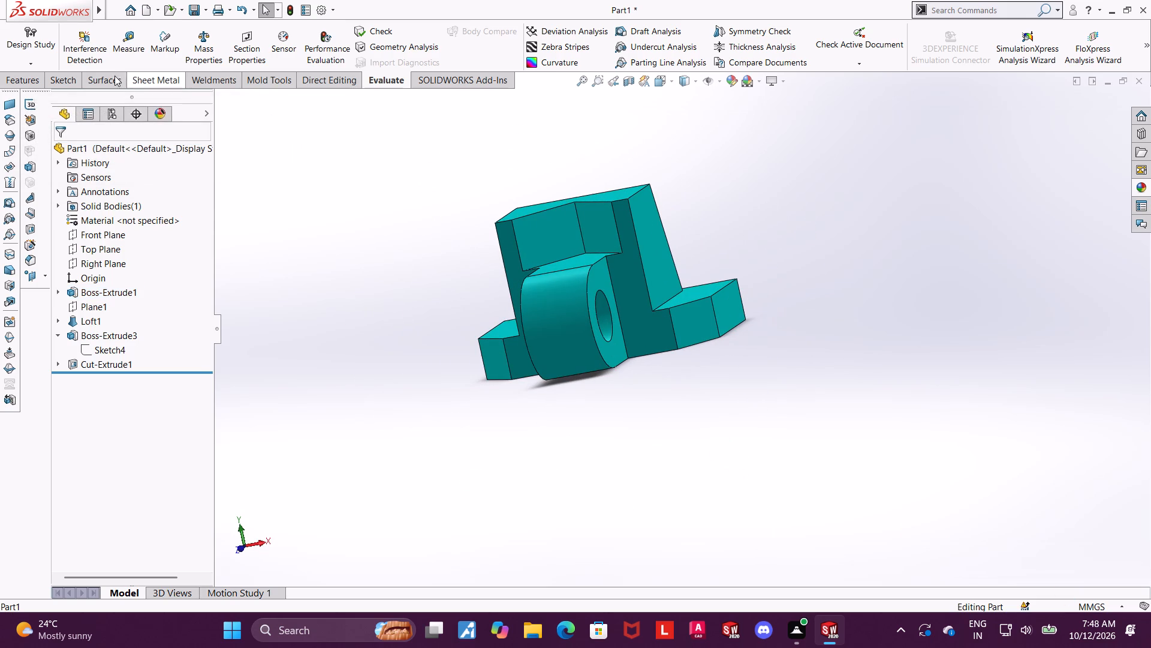
click(144, 46)
middle_drag(736, 332, 745, 353)
scroll(700, 279, down, 3)
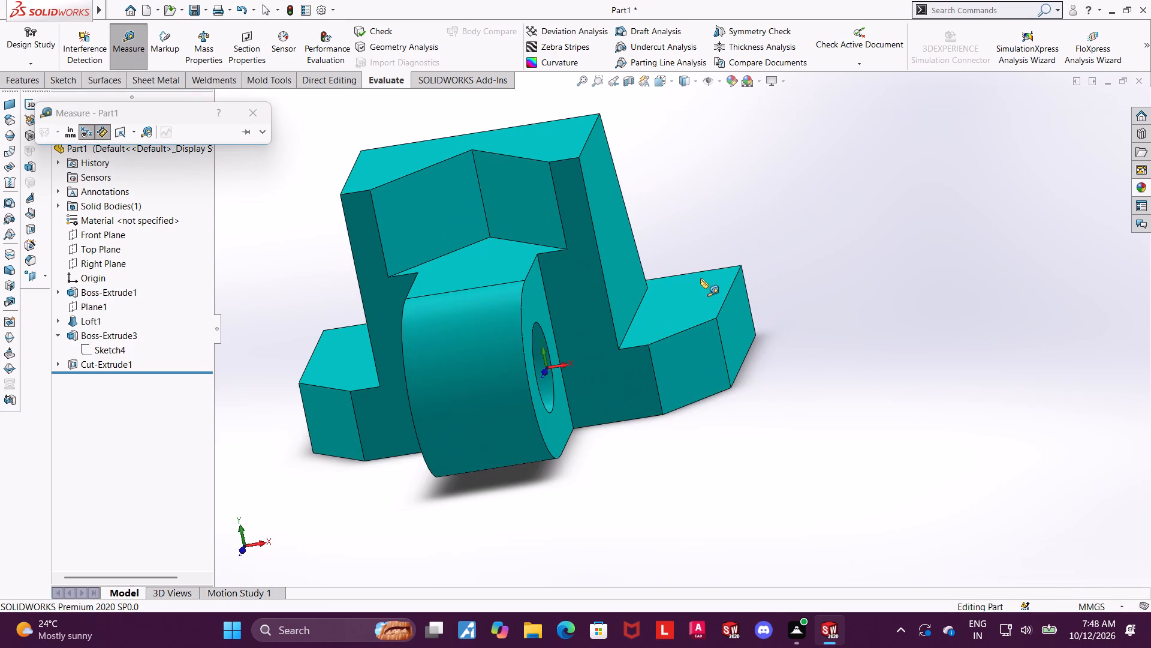
click(695, 310)
middle_drag(822, 404, 807, 279)
click(727, 409)
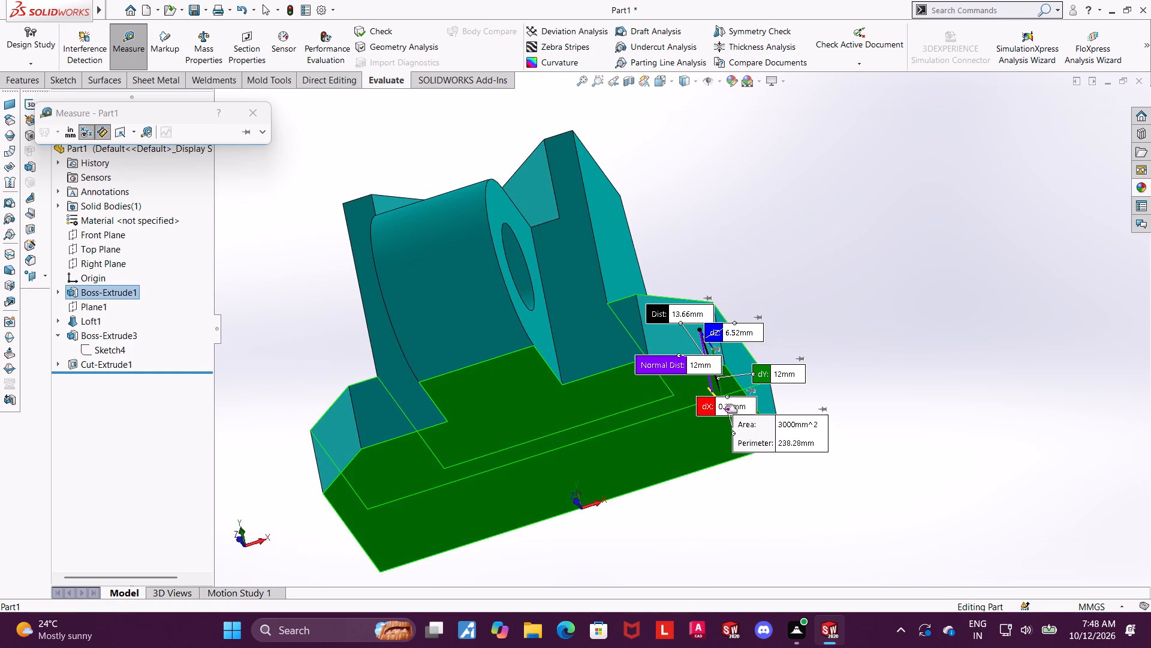
scroll(789, 390, up, 1)
key(Escape)
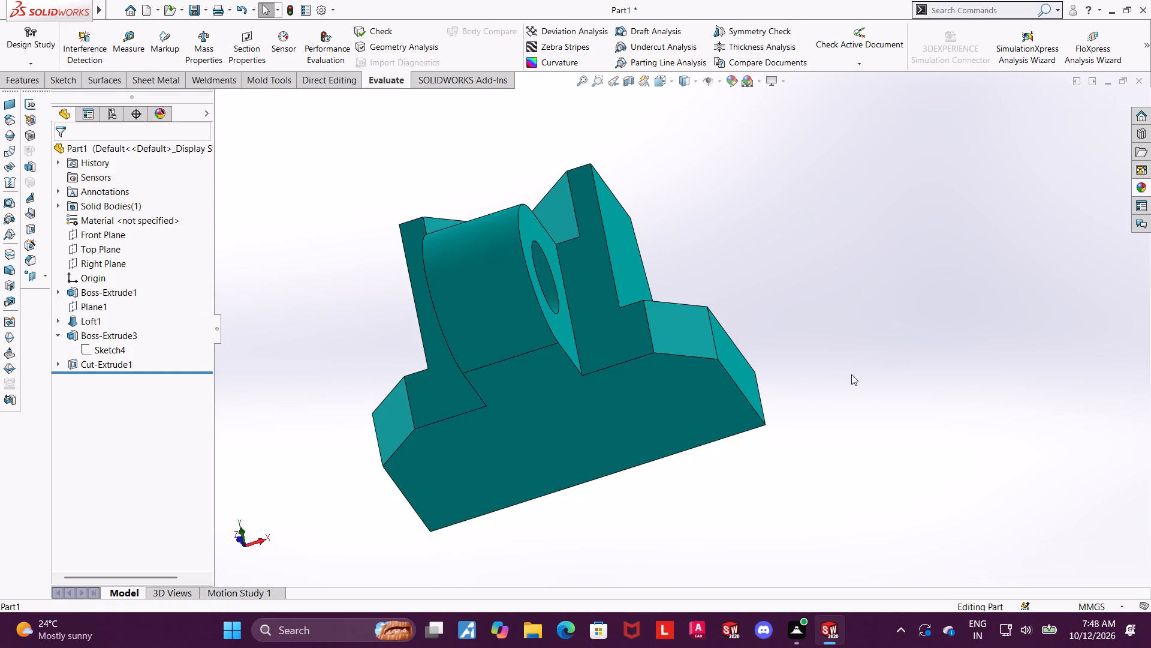
Measure the triangular notch's depth from its inner vertical edge to the part's flat front face.
scroll(862, 361, up, 3)
middle_drag(861, 353, 870, 476)
scroll(602, 200, down, 3)
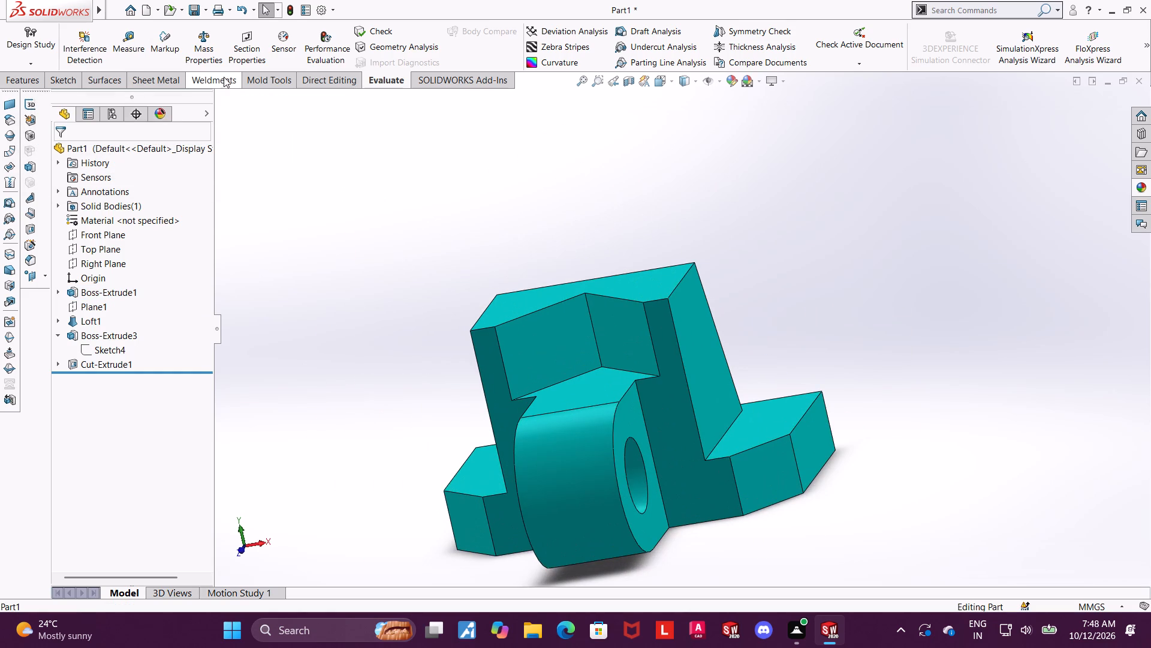
click(117, 44)
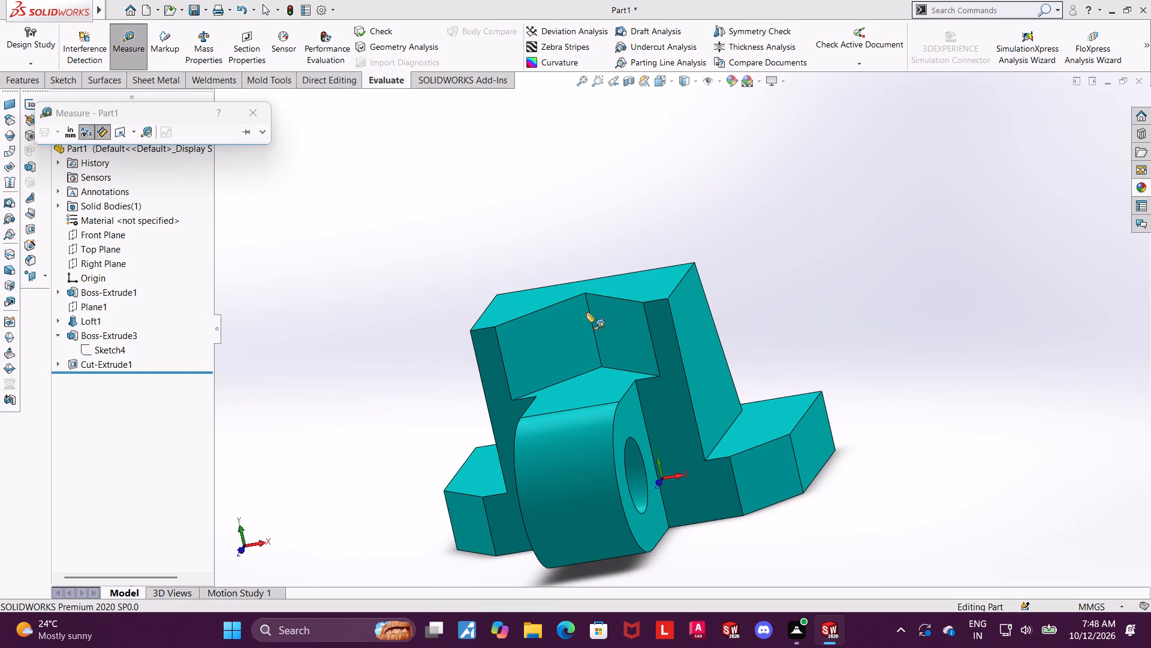
click(590, 314)
click(655, 320)
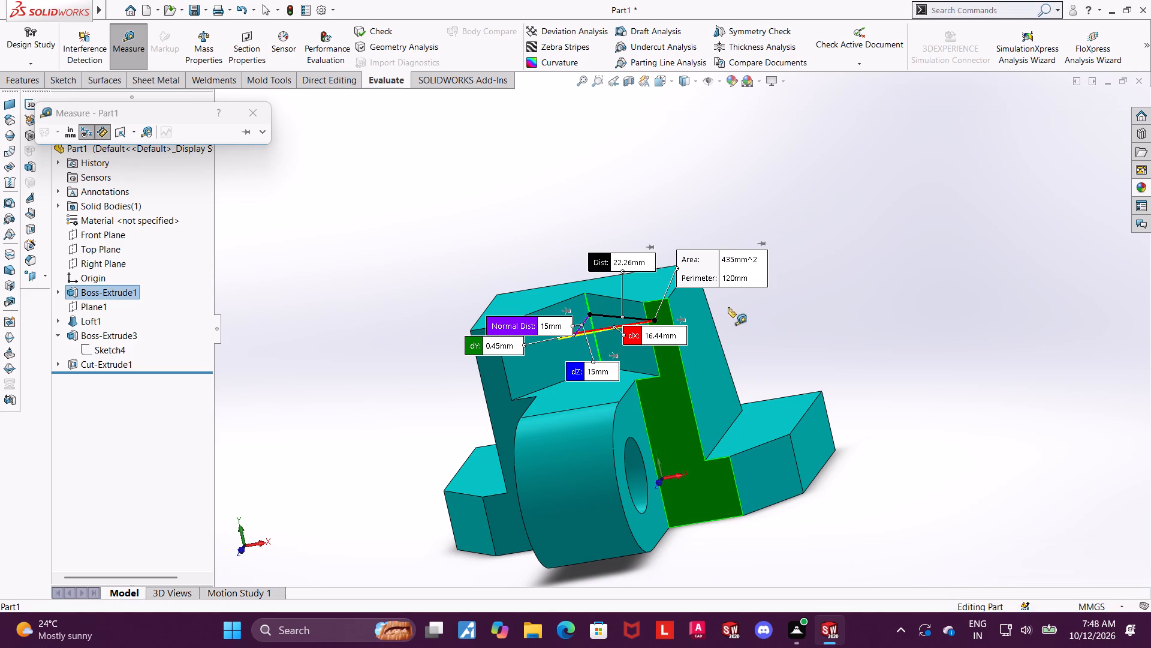
scroll(605, 365, up, 2)
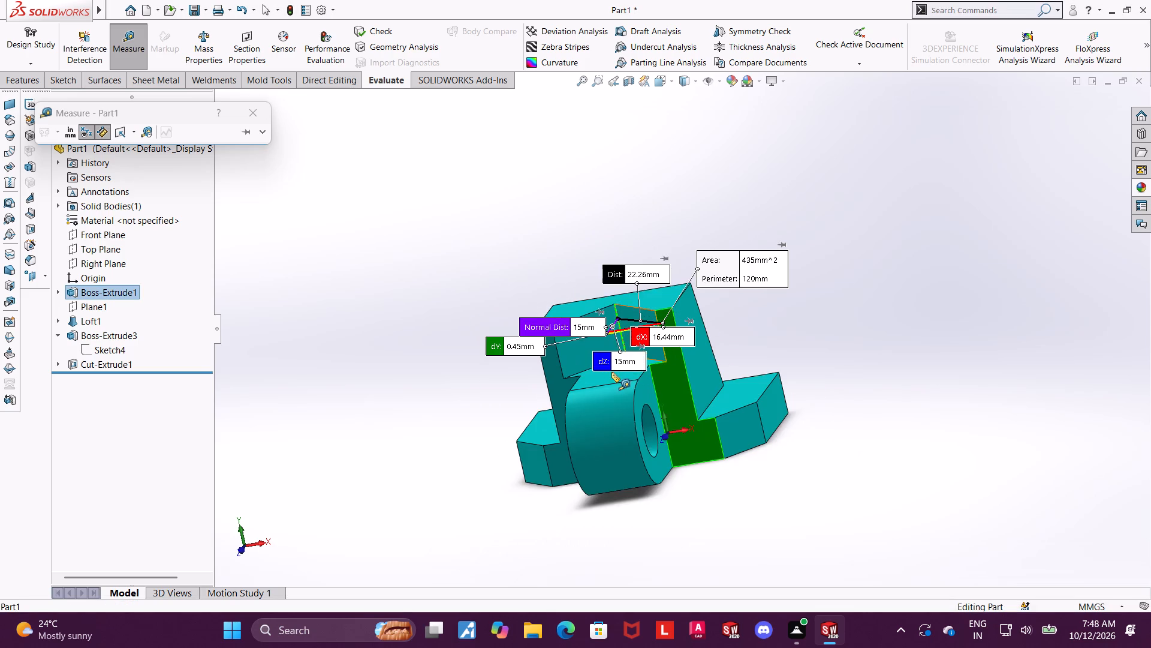
scroll(611, 372, down, 2)
key(Escape)
Examine the finished part in isometric view and from several angles, looking closely at the notch and lug.
middle_drag(814, 352, 839, 363)
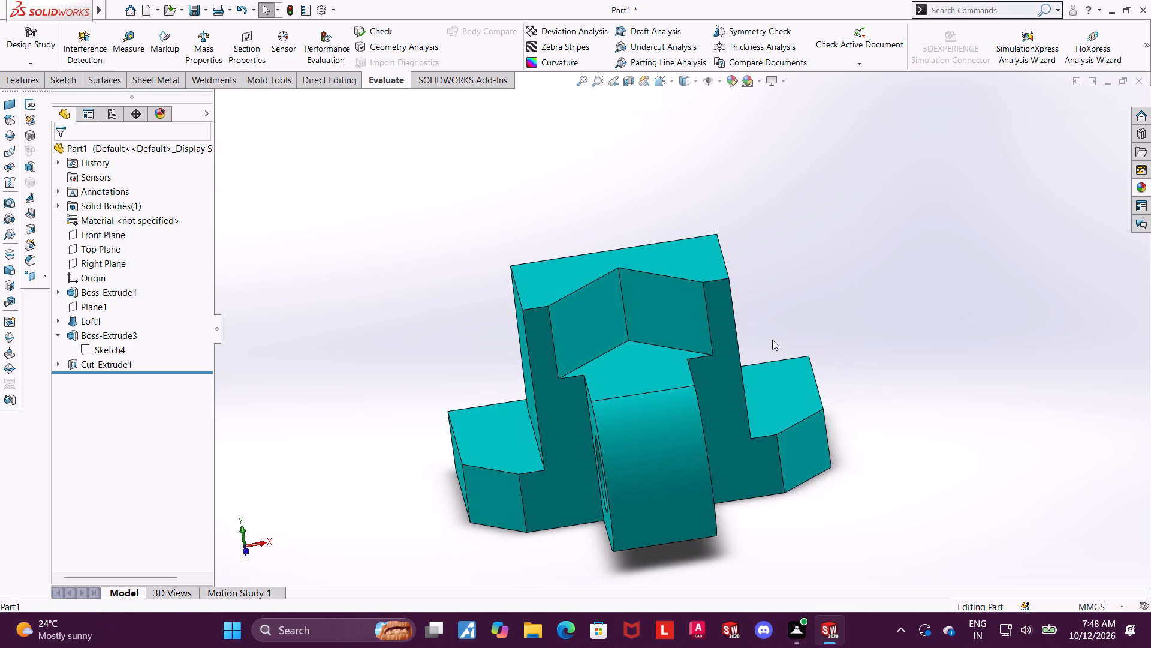
middle_drag(749, 346, 745, 353)
scroll(745, 353, up, 3)
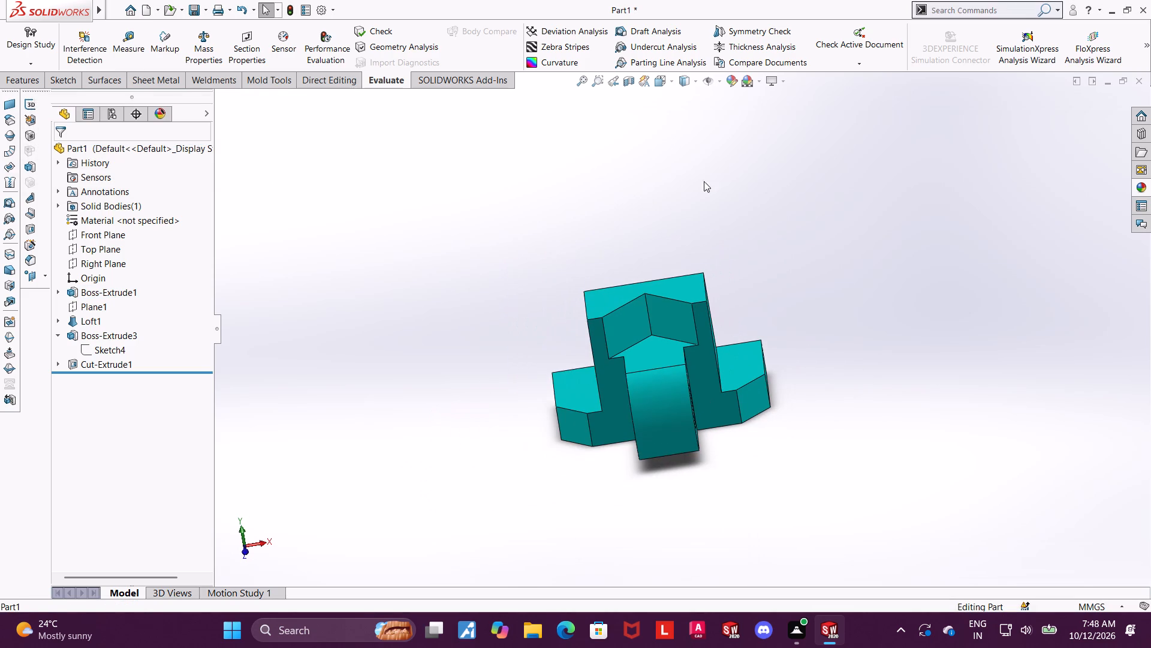
click(663, 81)
click(431, 370)
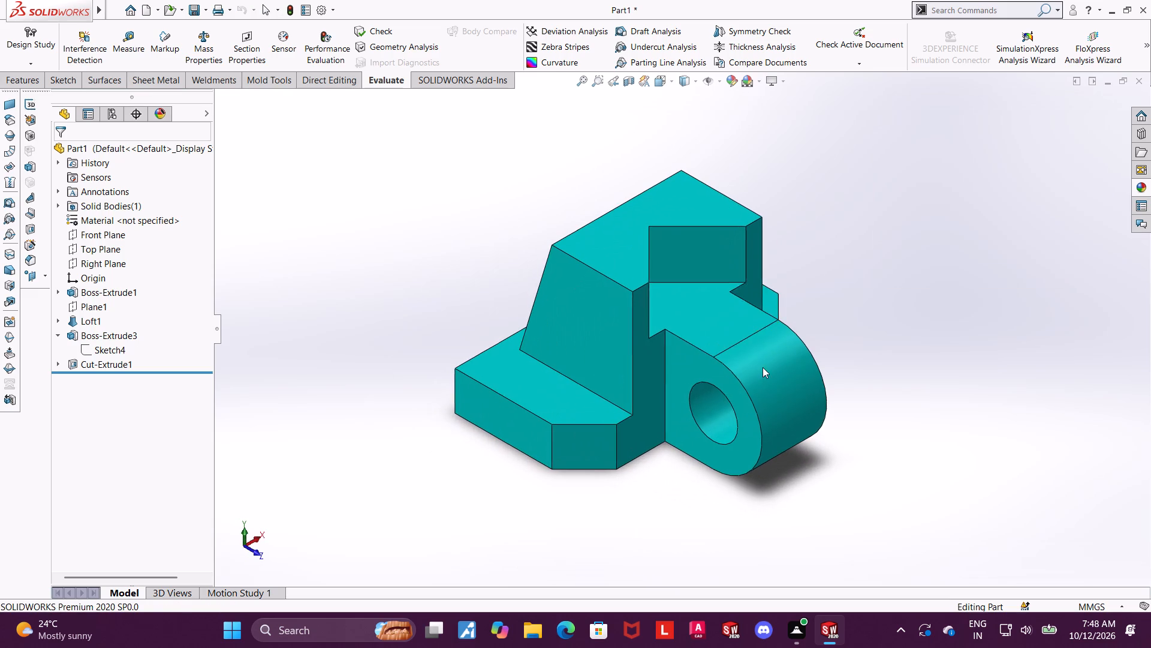
scroll(772, 293, down, 1)
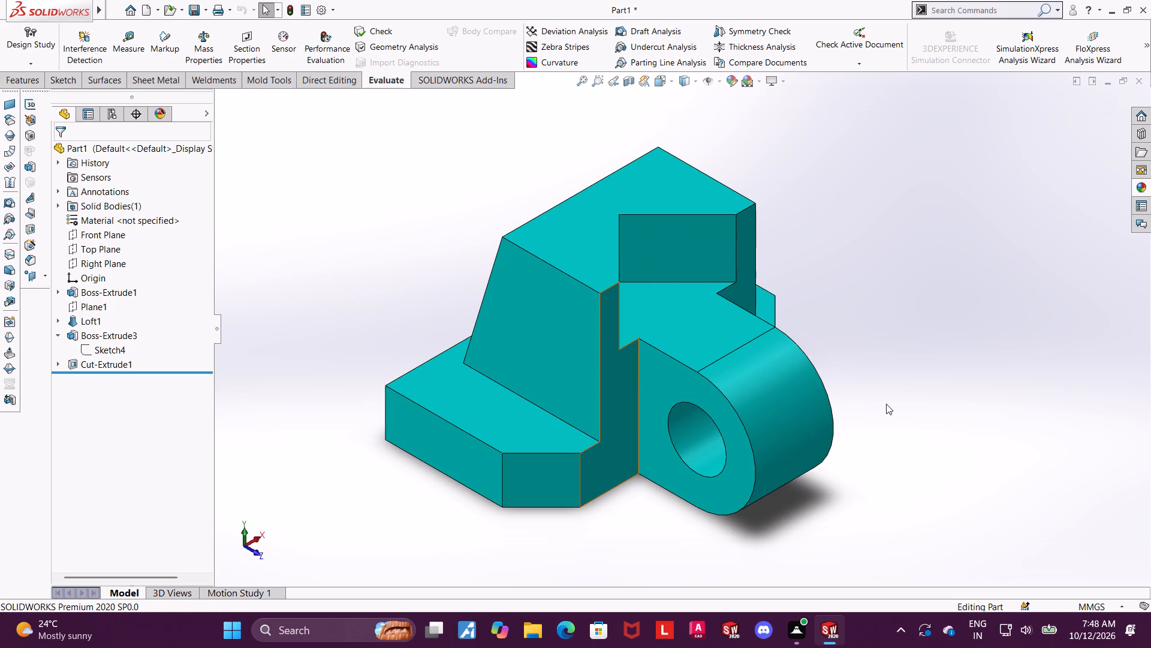
middle_drag(886, 404, 851, 397)
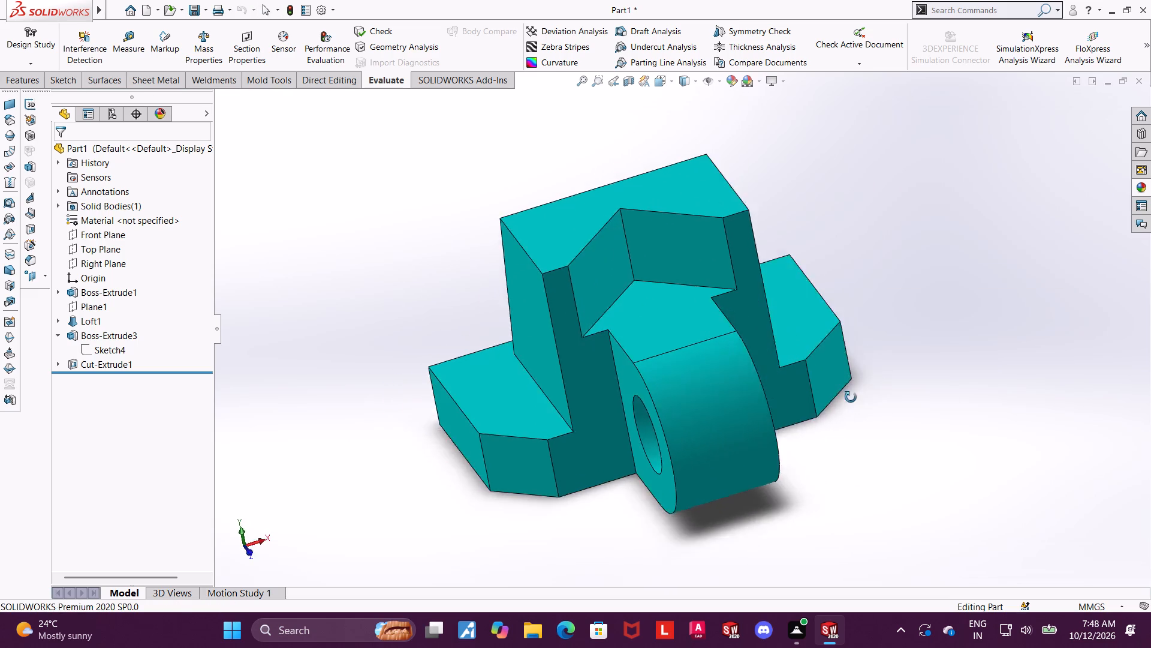
middle_drag(851, 397, 881, 343)
scroll(828, 338, up, 3)
middle_drag(730, 344, 719, 331)
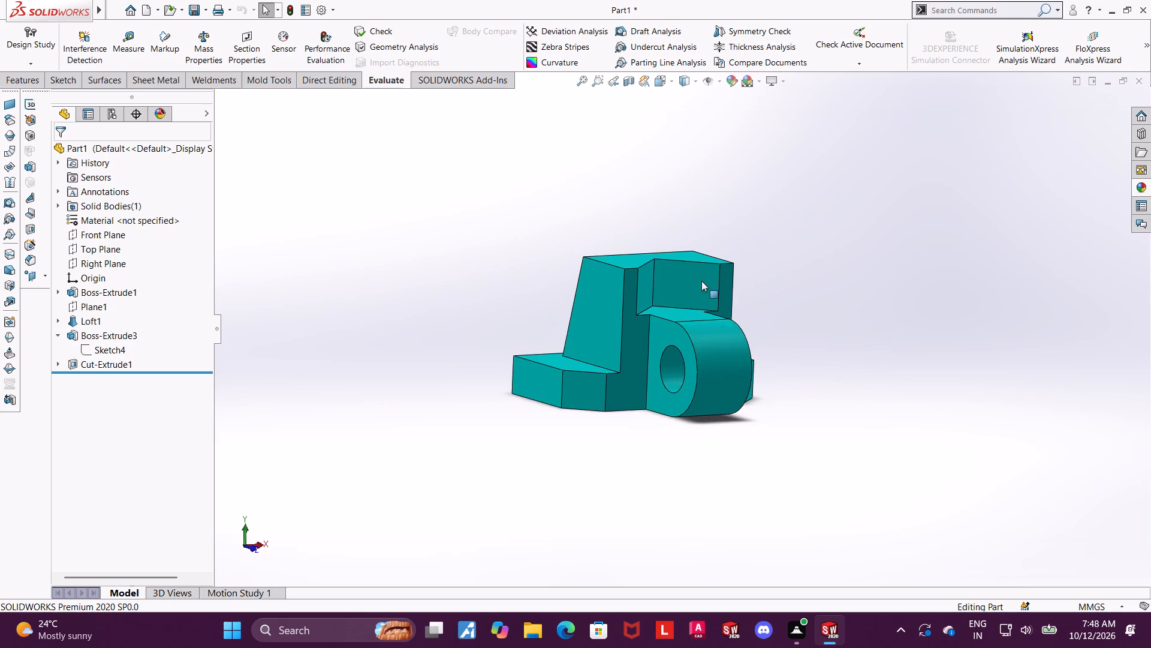
scroll(690, 273, down, 2)
middle_drag(669, 288, 676, 327)
scroll(652, 280, down, 2)
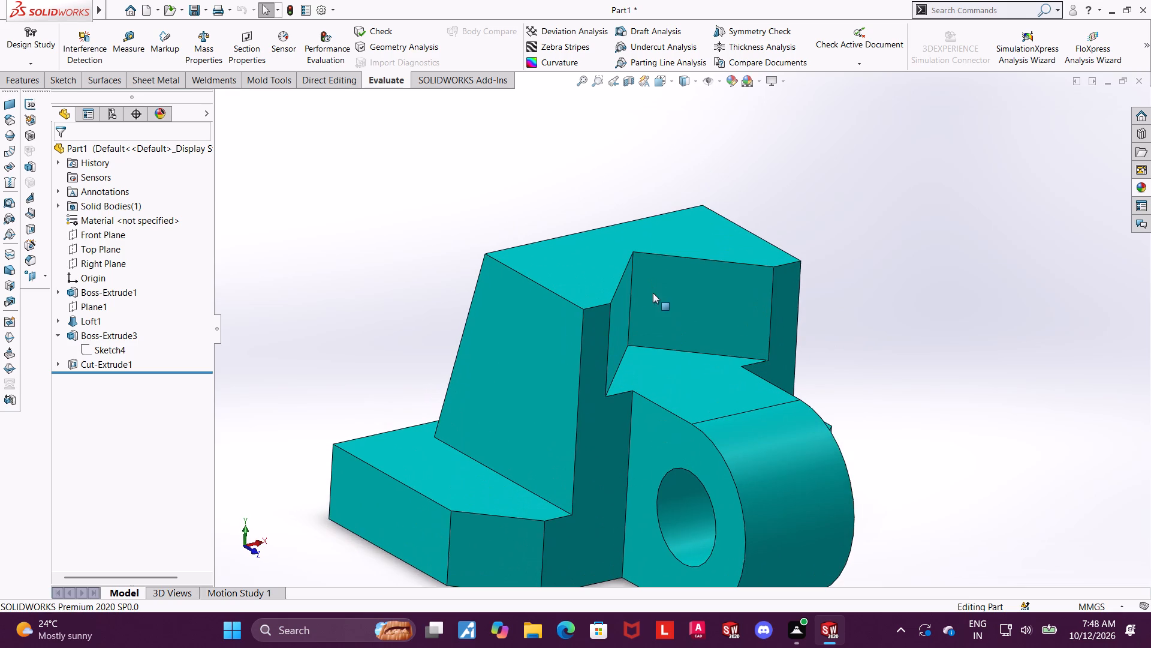
middle_click(642, 330)
scroll(640, 332, up, 3)
scroll(616, 381, down, 1)
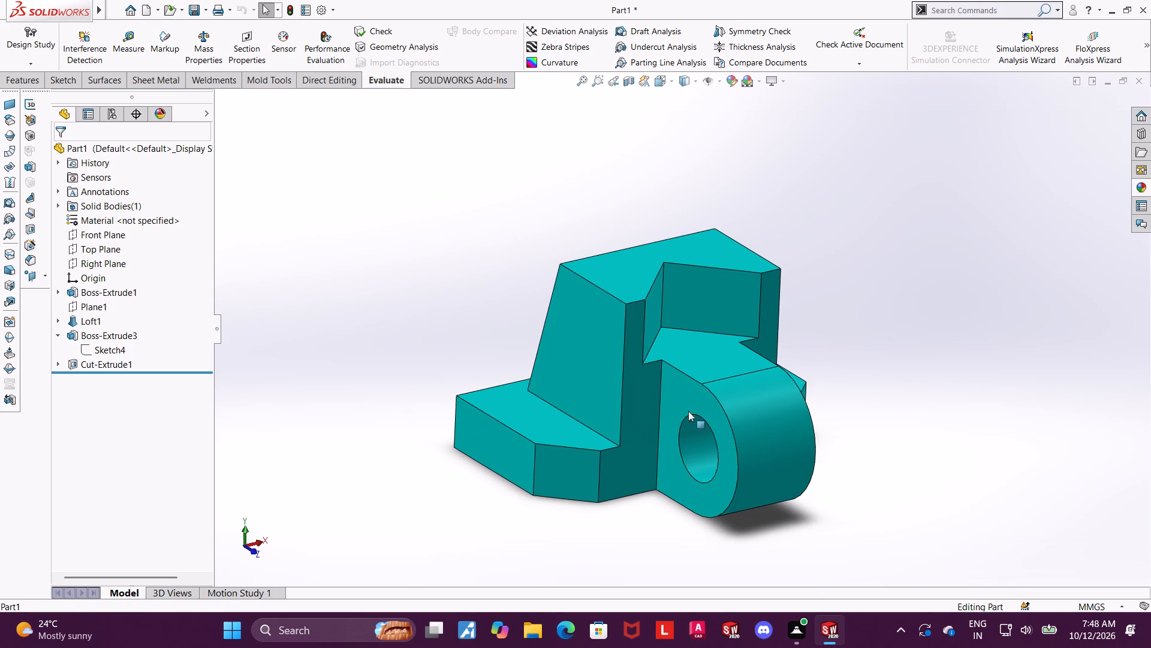
Measure the top edge of the lofted boss's sloped side face.
click(132, 41)
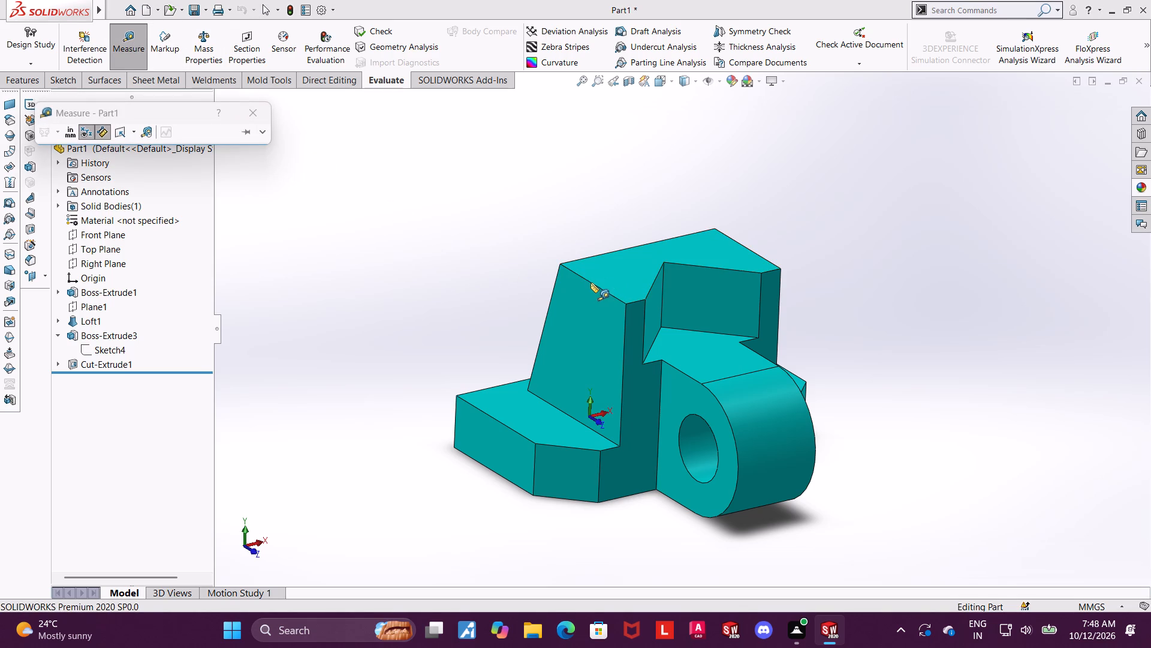
click(590, 283)
key(Escape)
Set the display style to Wireframe and examine the part's edges.
click(696, 81)
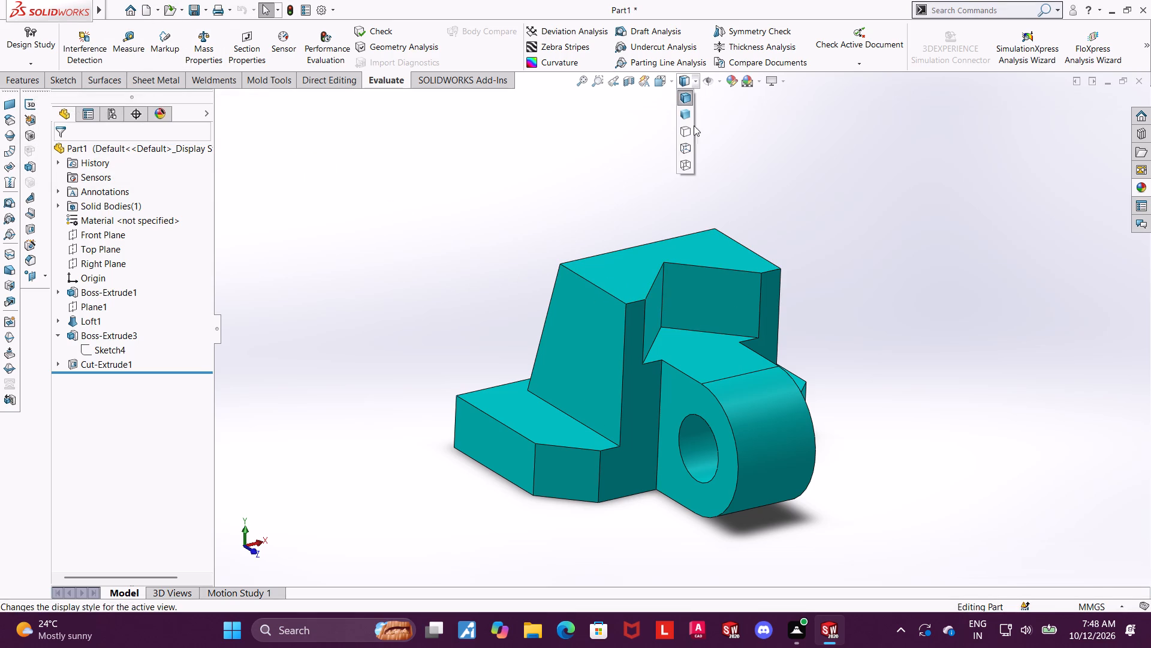
click(689, 166)
click(870, 186)
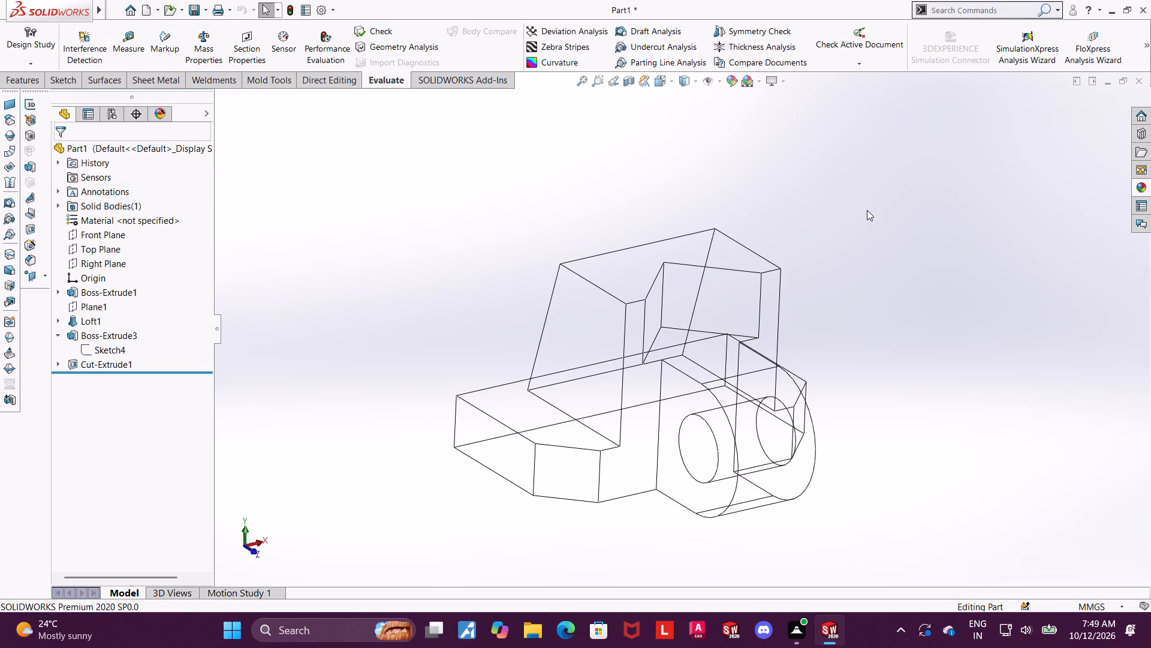
middle_drag(831, 357, 821, 341)
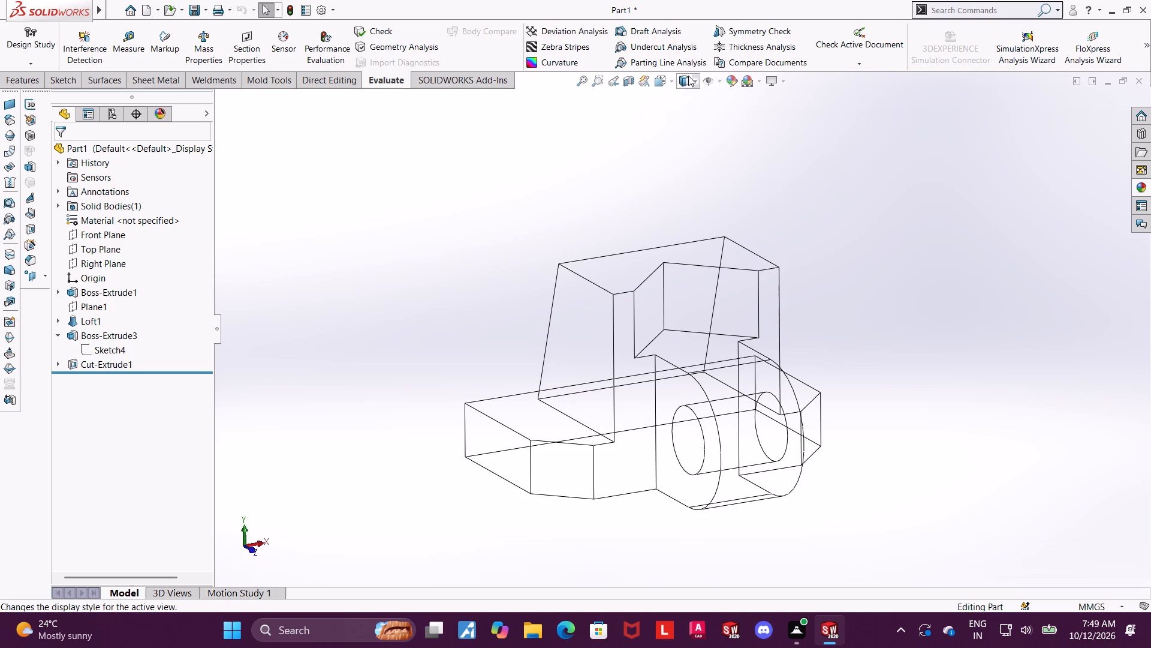
Set the display style to Hidden Lines Visible and examine the notch, lug hole and base edges.
click(688, 77)
click(685, 148)
middle_drag(819, 197, 818, 200)
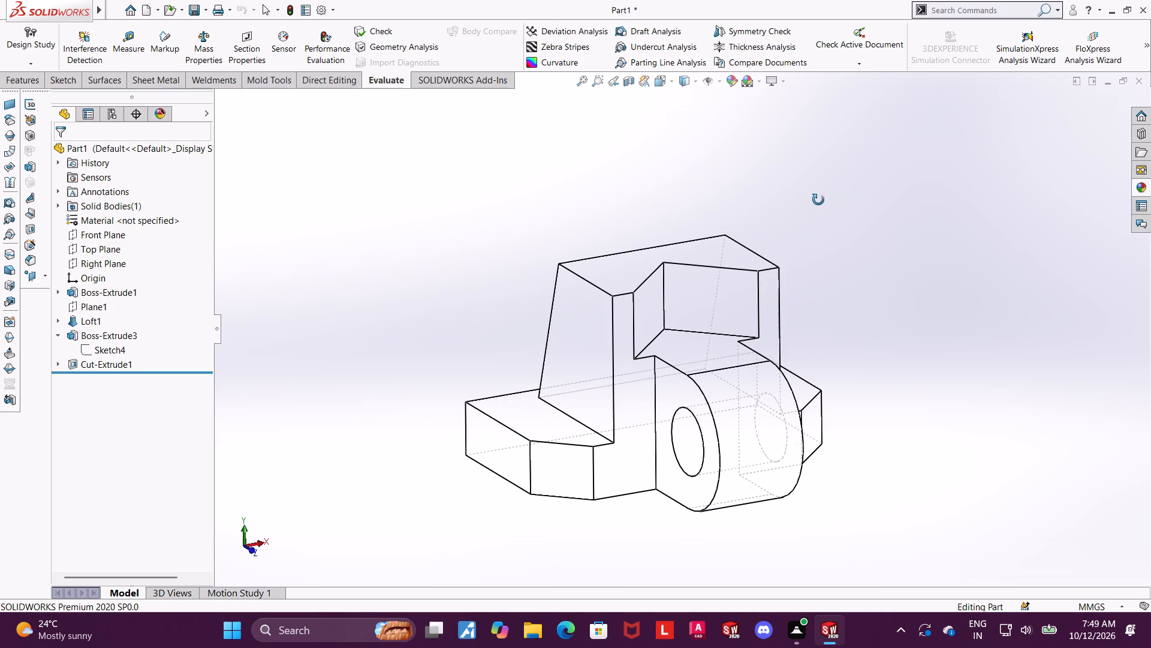
middle_drag(818, 200, 815, 207)
scroll(659, 306, up, 1)
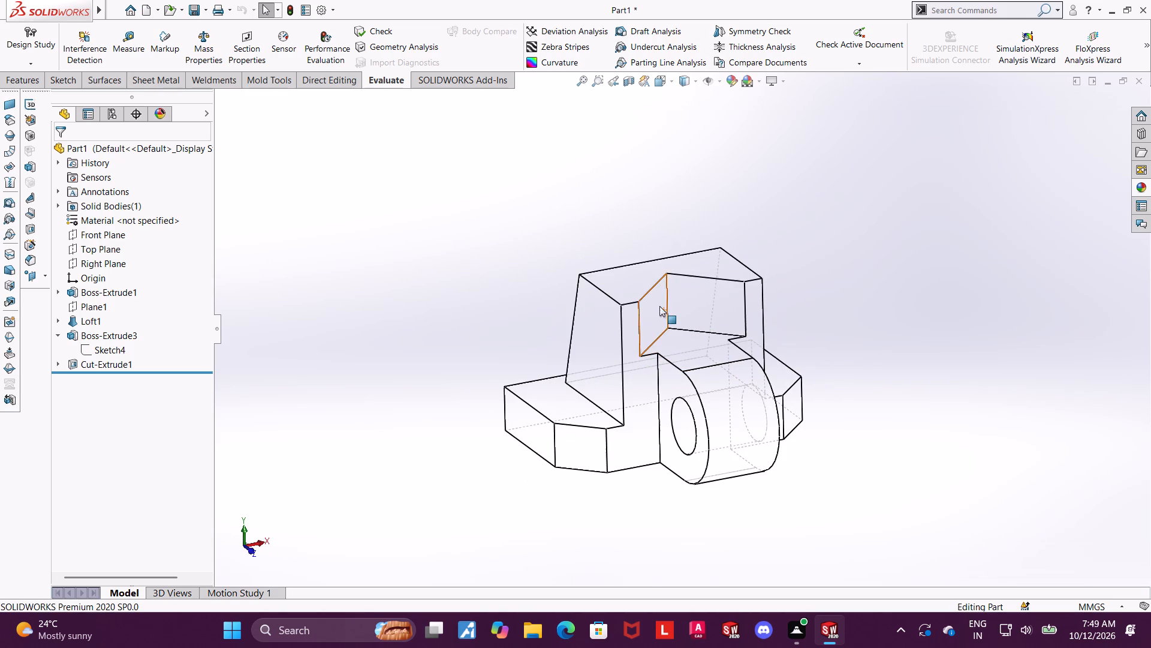
scroll(734, 280, down, 1)
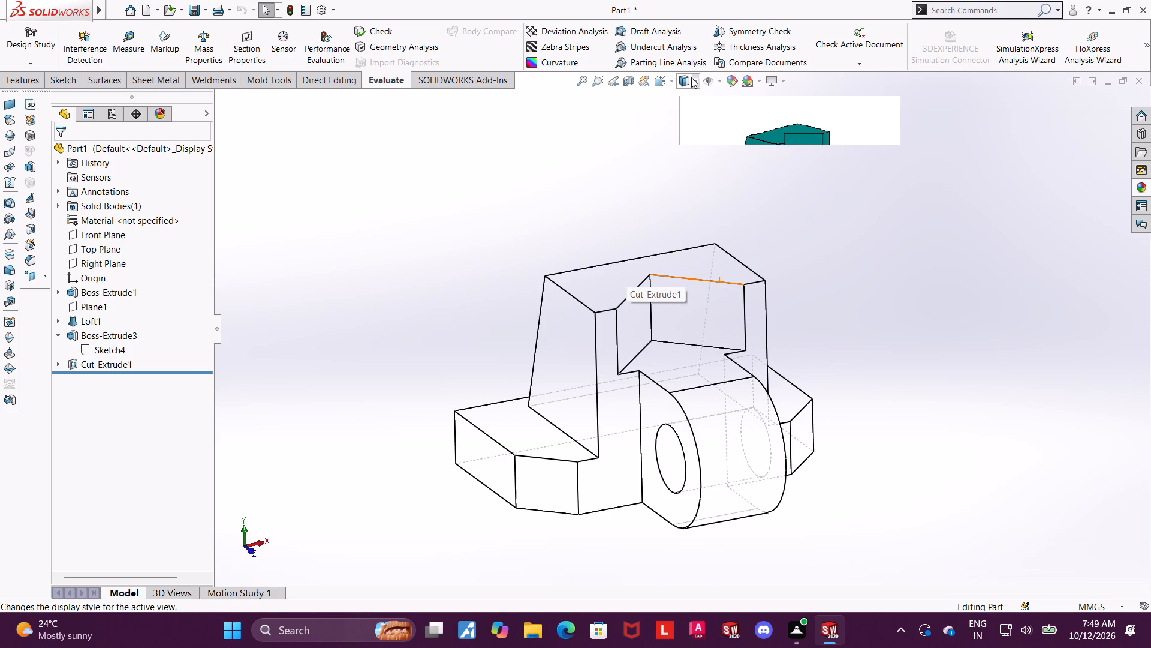
Return the display style to Shaded With Edges and examine the whole part.
click(691, 77)
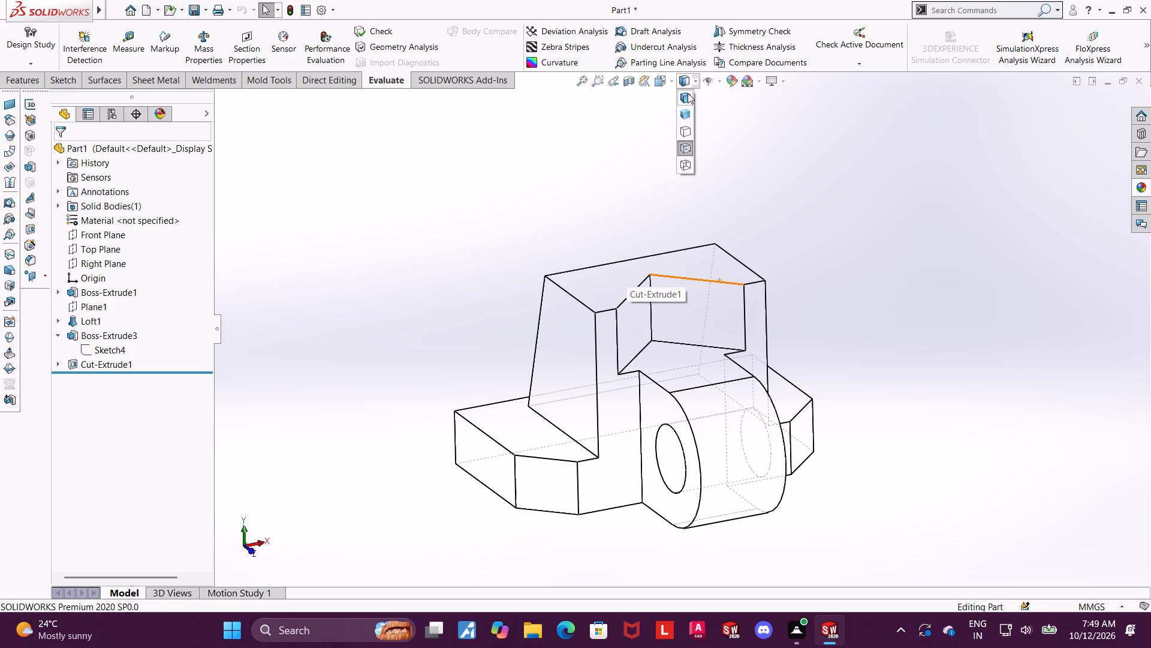
click(688, 93)
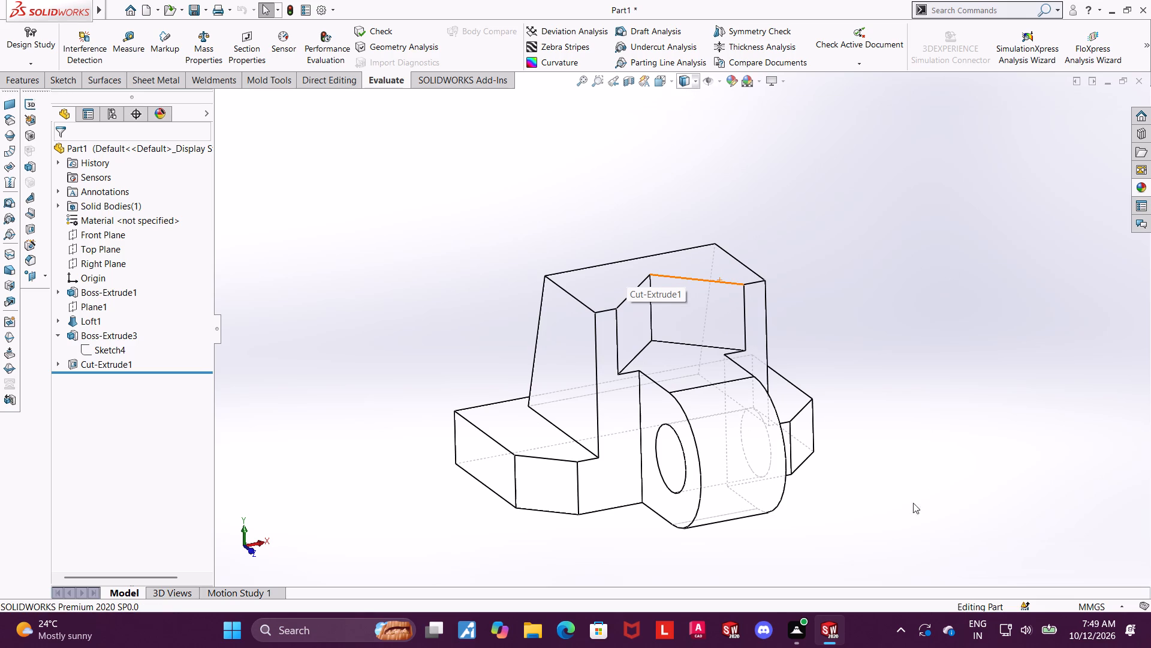
scroll(672, 518, up, 1)
scroll(660, 506, down, 1)
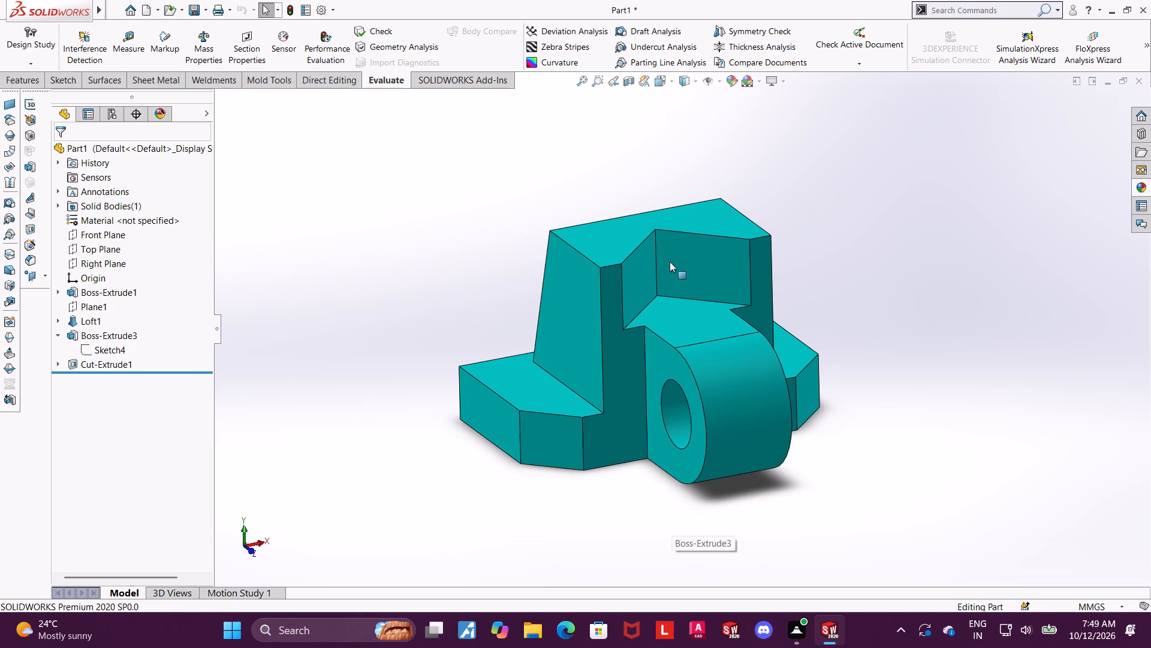
scroll(670, 262, down, 1)
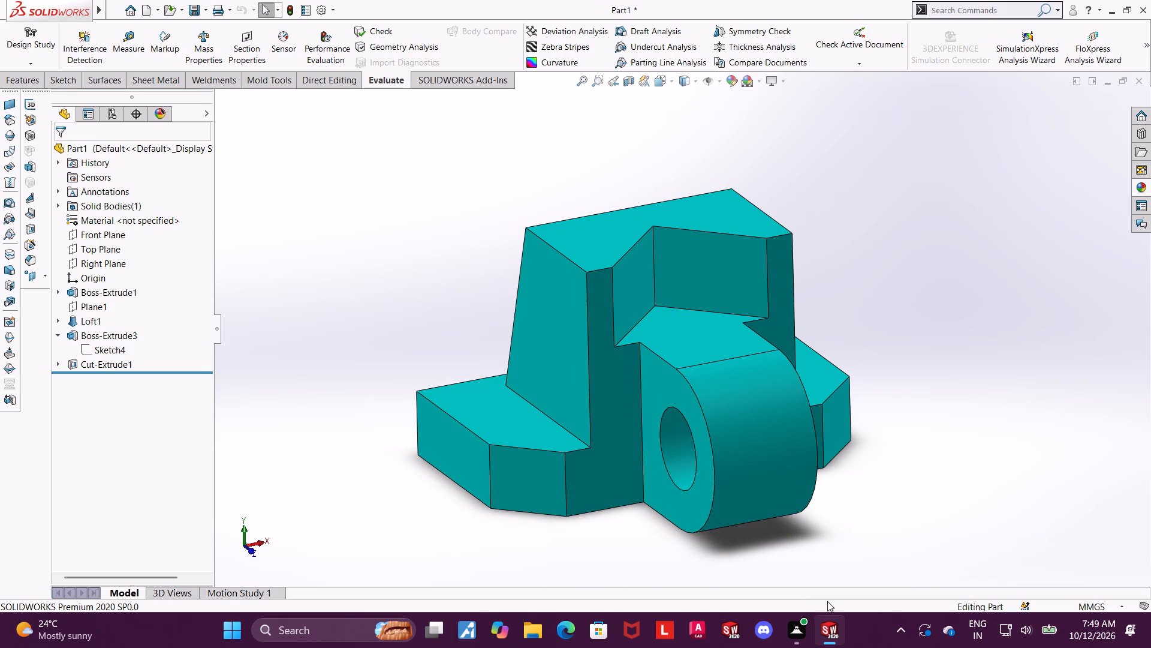
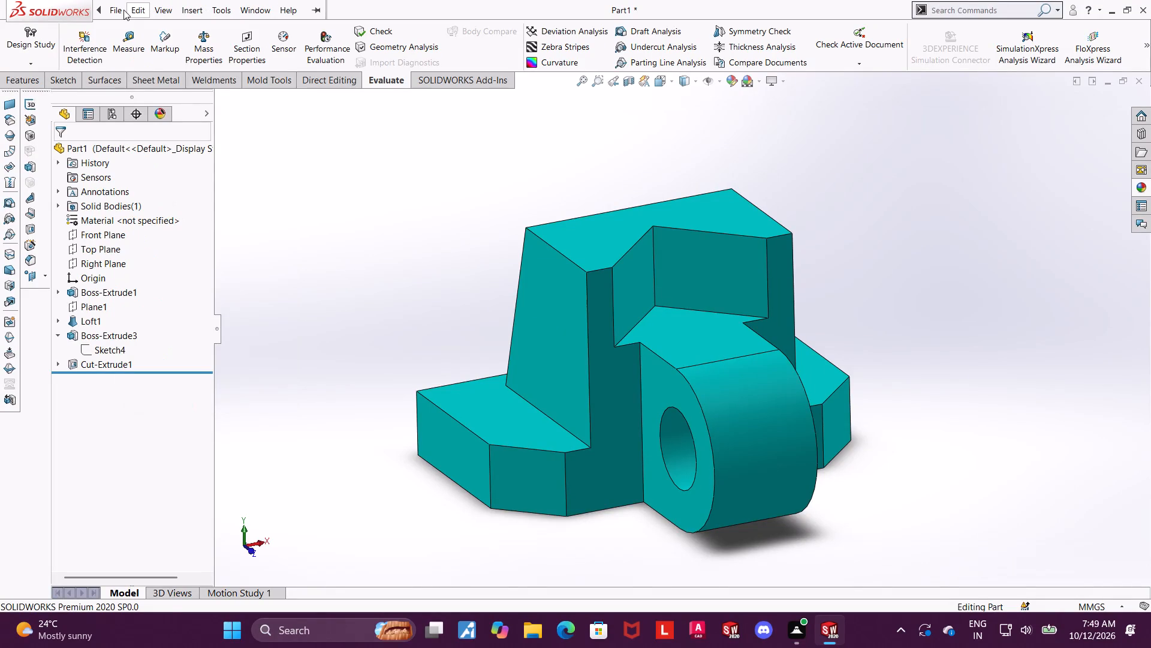
Save the part in Downloads as a SOLIDWORKS Part named "cradled journal base mount", replacing the existing file.
click(166, 171)
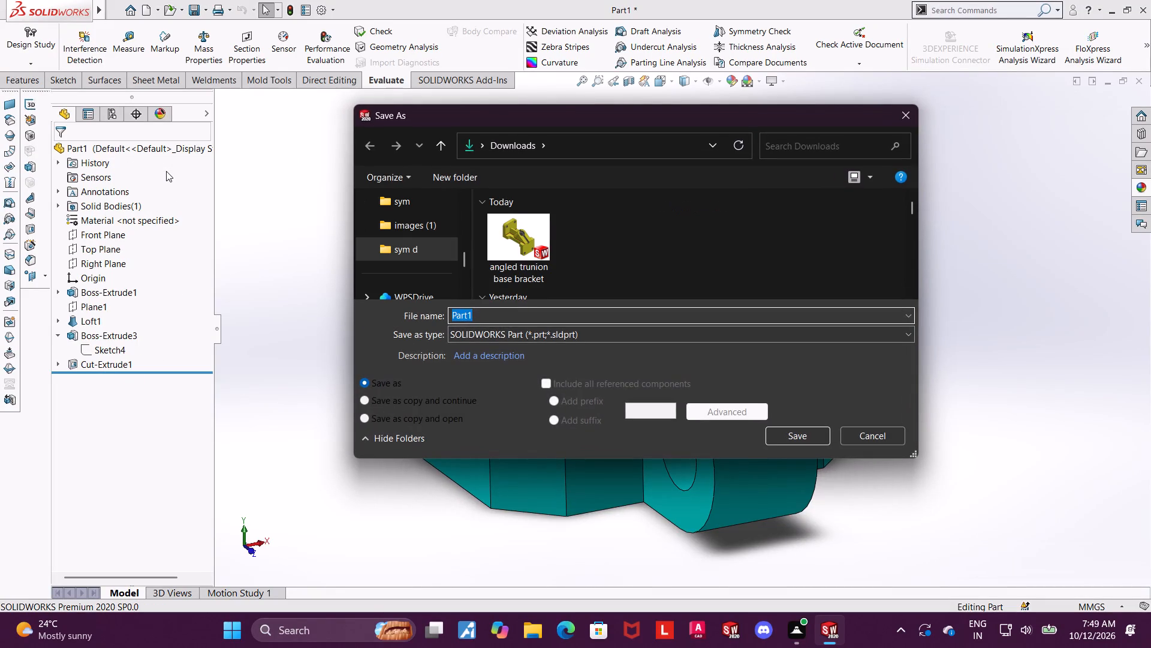
text(cradled journam)
key(BackSpace)
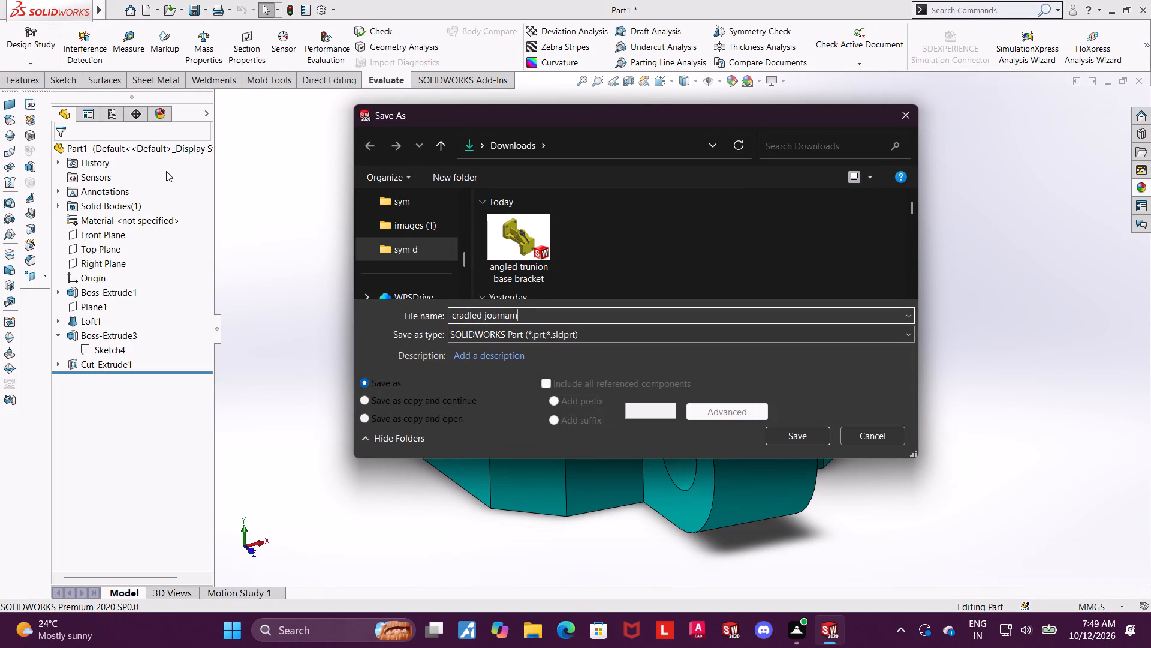
text(l base mout)
key(space)
key(BackSpace)
key(BackSpace)
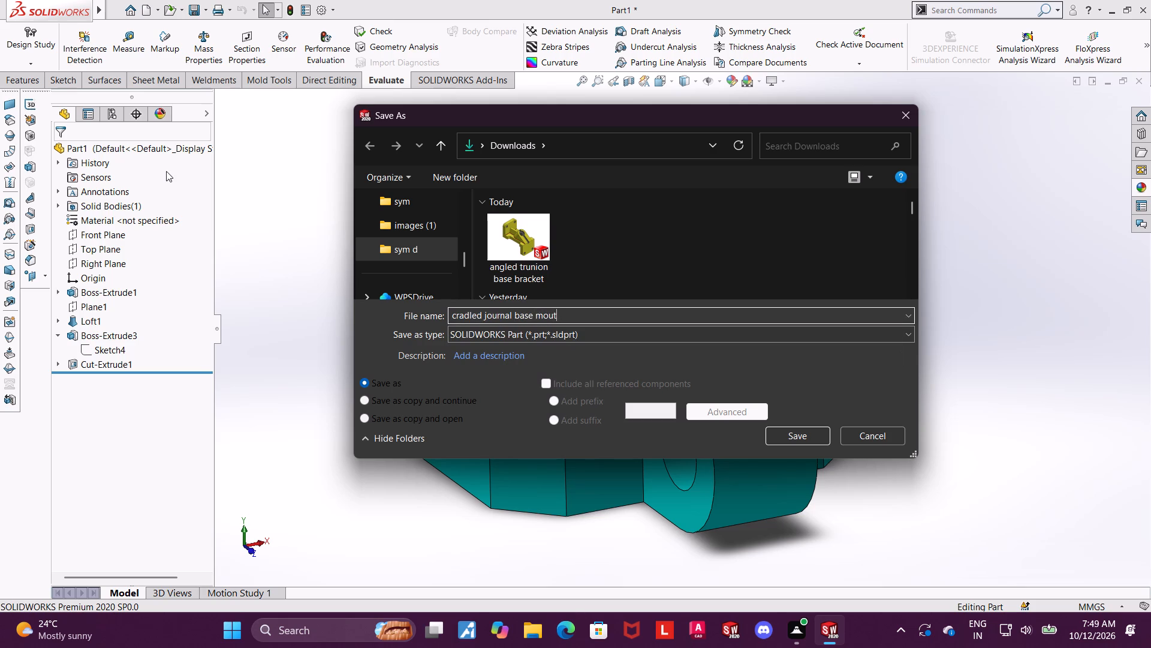
text(nt)
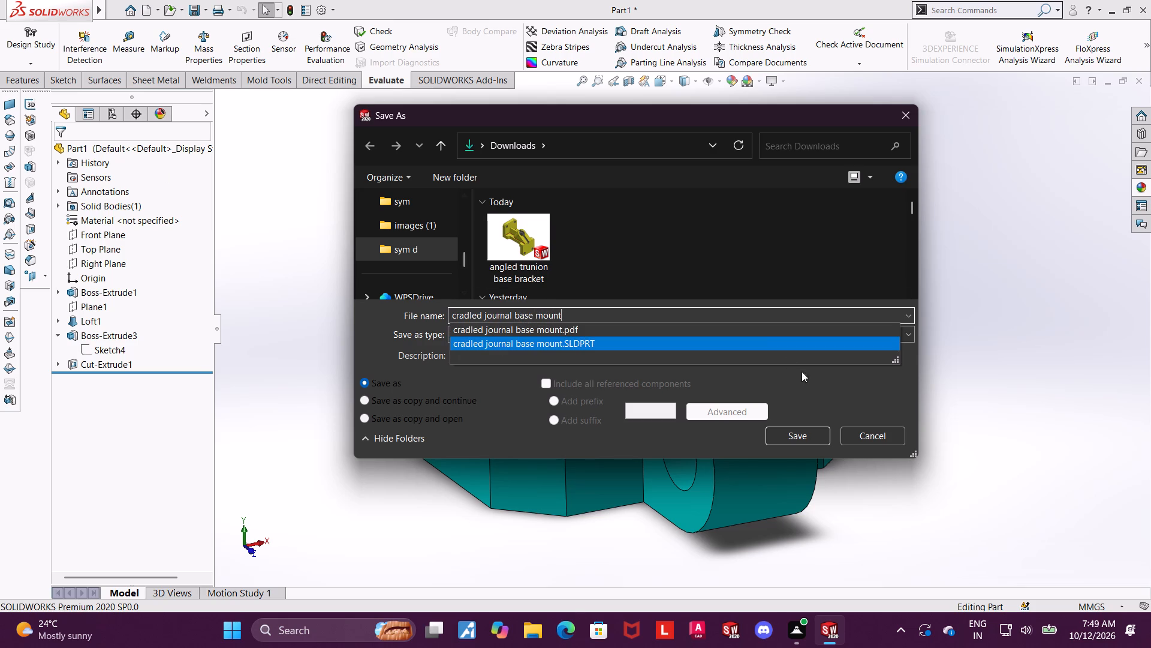
click(780, 431)
click(611, 316)
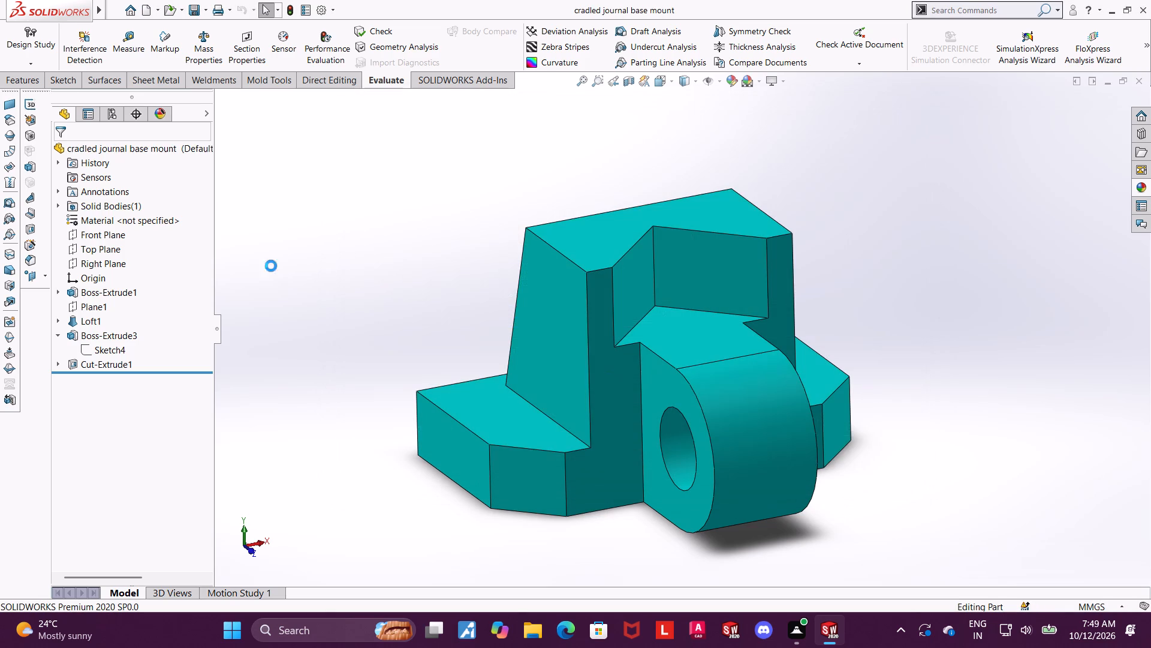
Save a PDF version of the part as "cradled journal base mount" in Downloads, replacing the existing PDF.
click(129, 164)
click(526, 329)
click(631, 93)
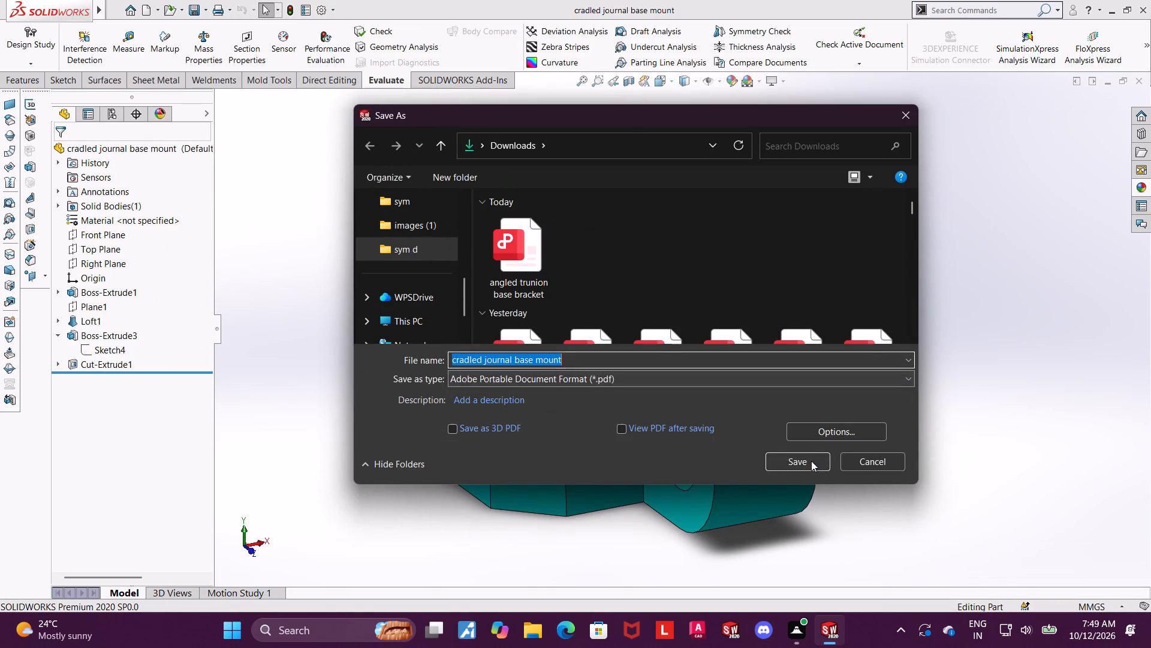
click(811, 461)
click(609, 319)
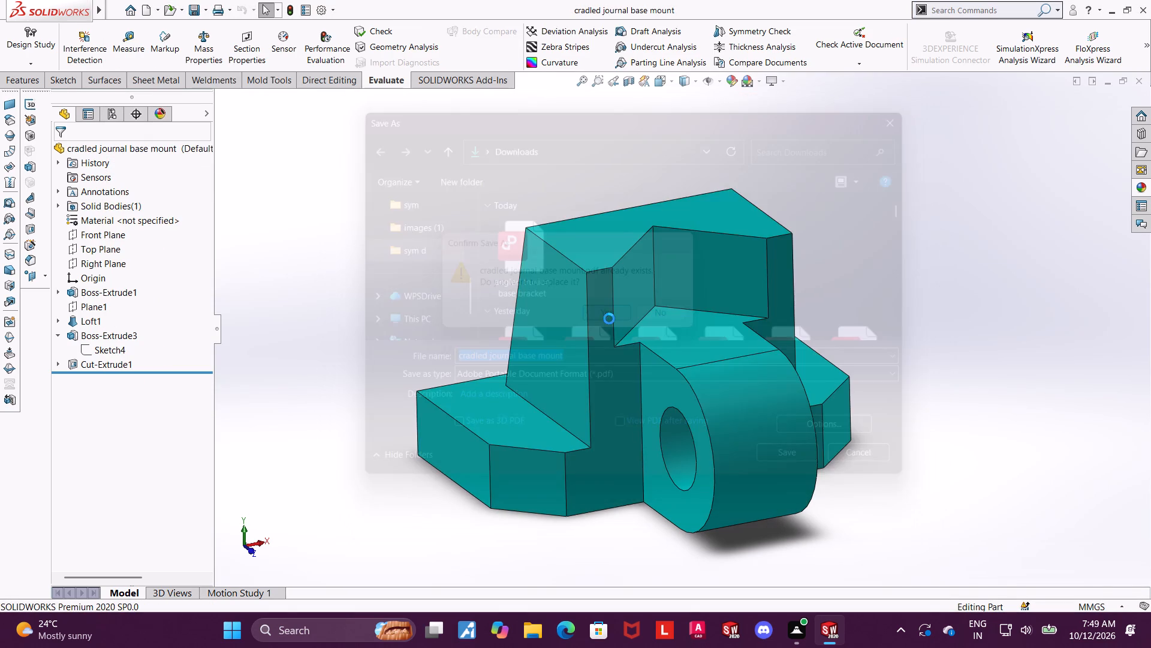
Save the cradled journal base mount part again under its current name.
scroll(662, 494, up, 1)
scroll(662, 494, down, 1)
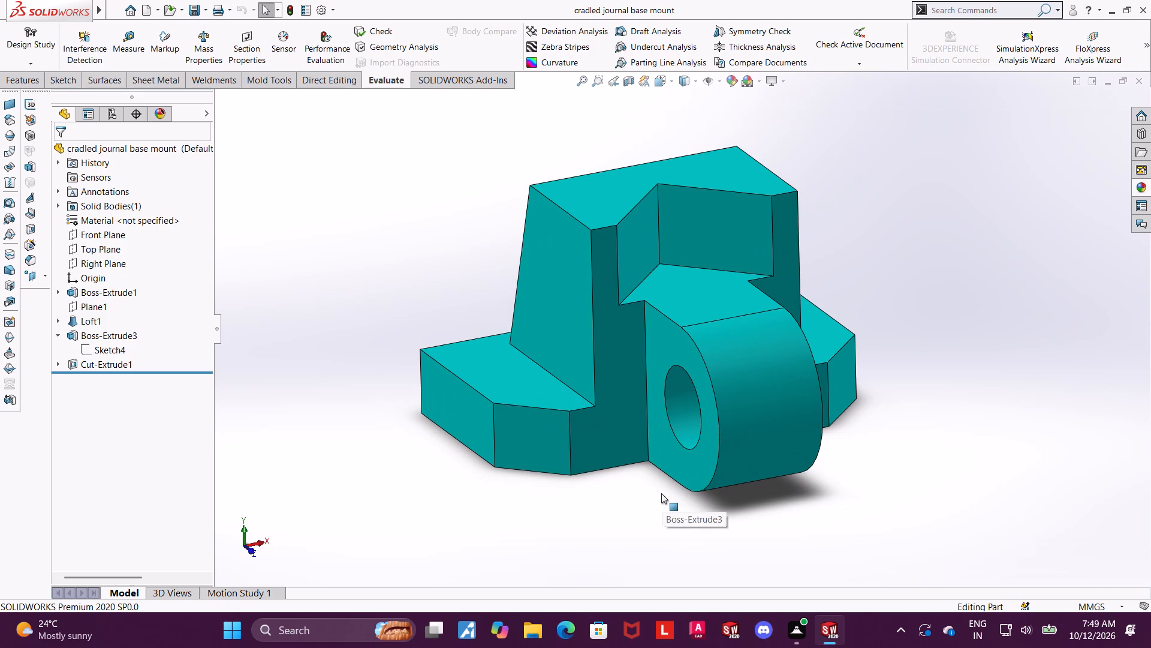
key(s)
key(ctrl+s)
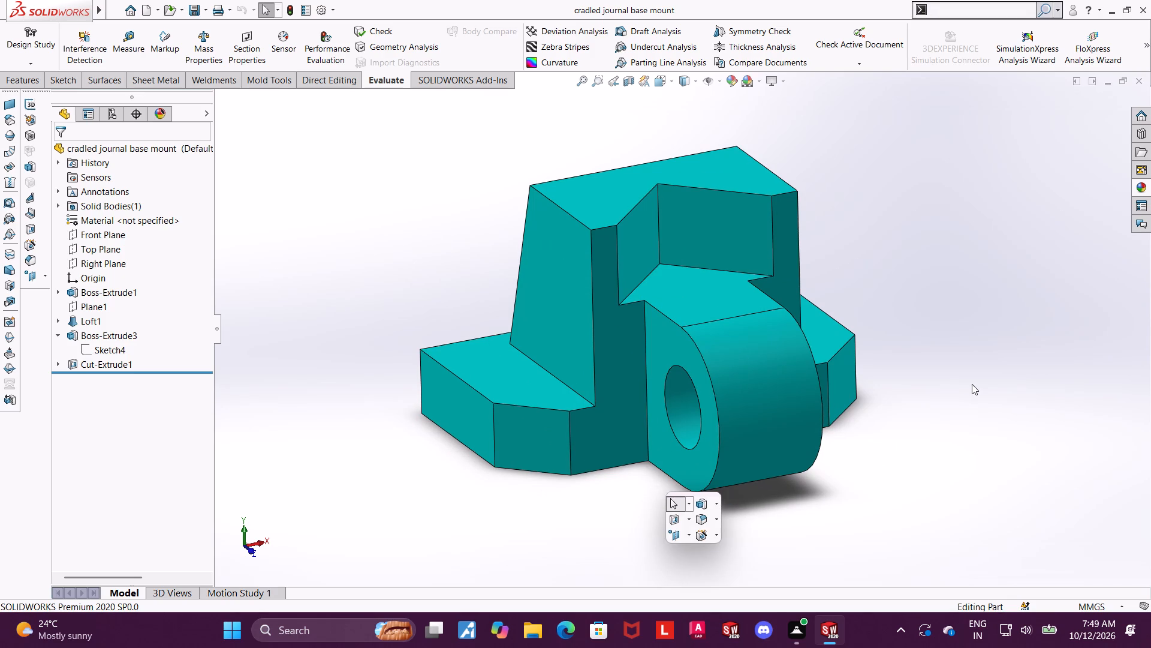
click(972, 384)
key(ctrl+s)
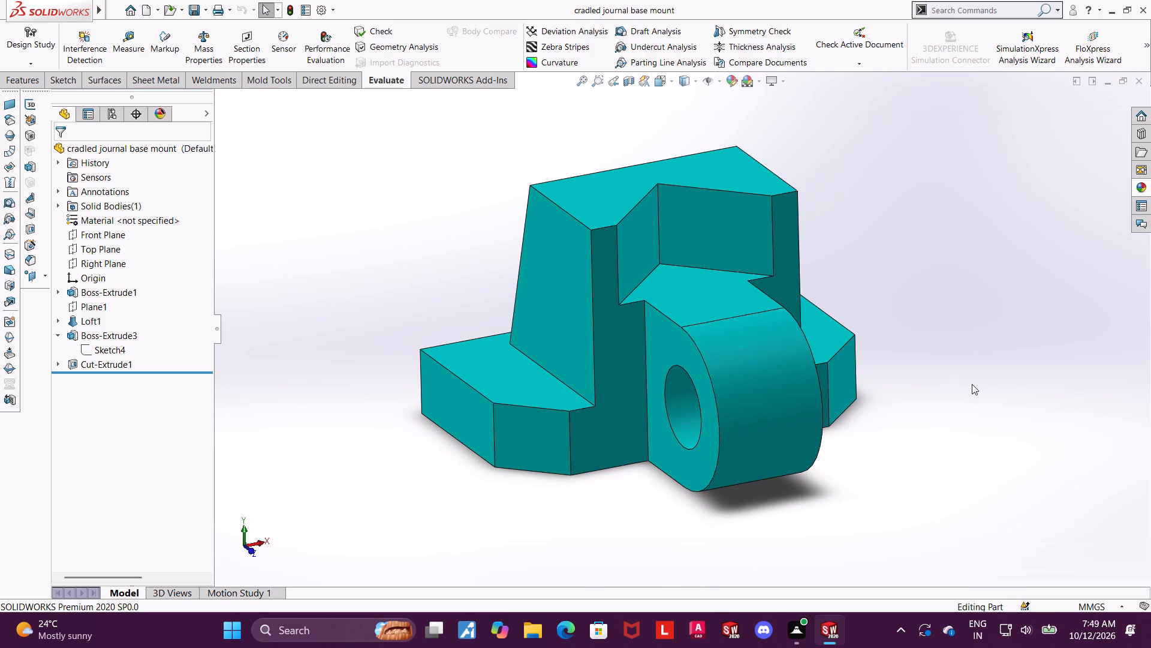
key(ctrl+s)
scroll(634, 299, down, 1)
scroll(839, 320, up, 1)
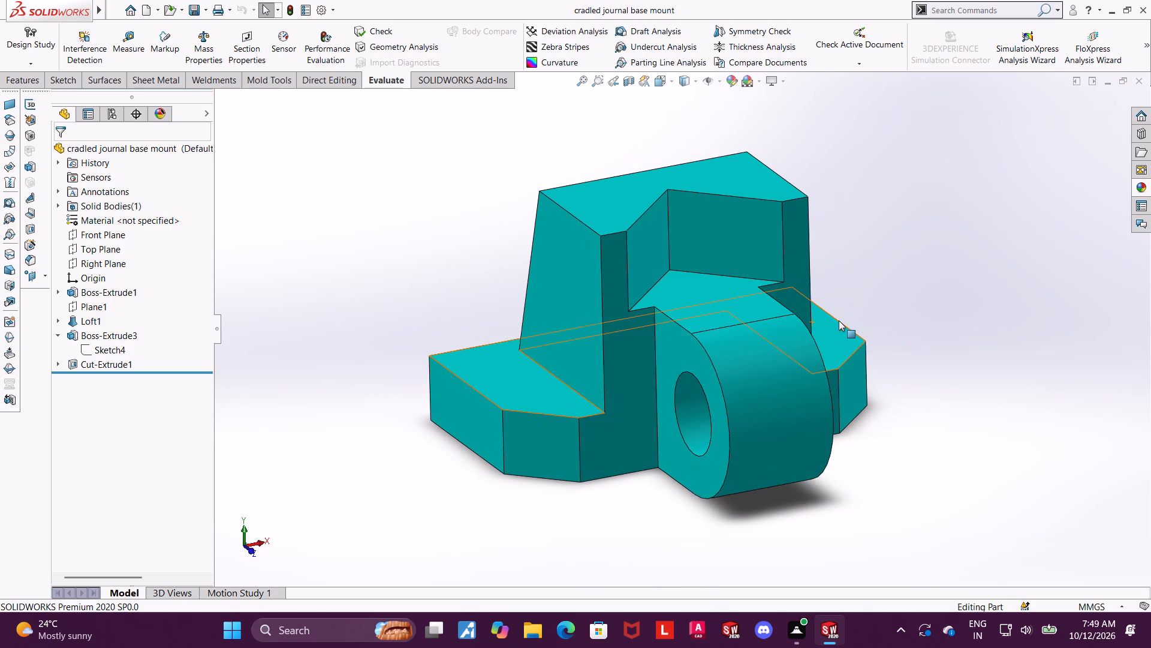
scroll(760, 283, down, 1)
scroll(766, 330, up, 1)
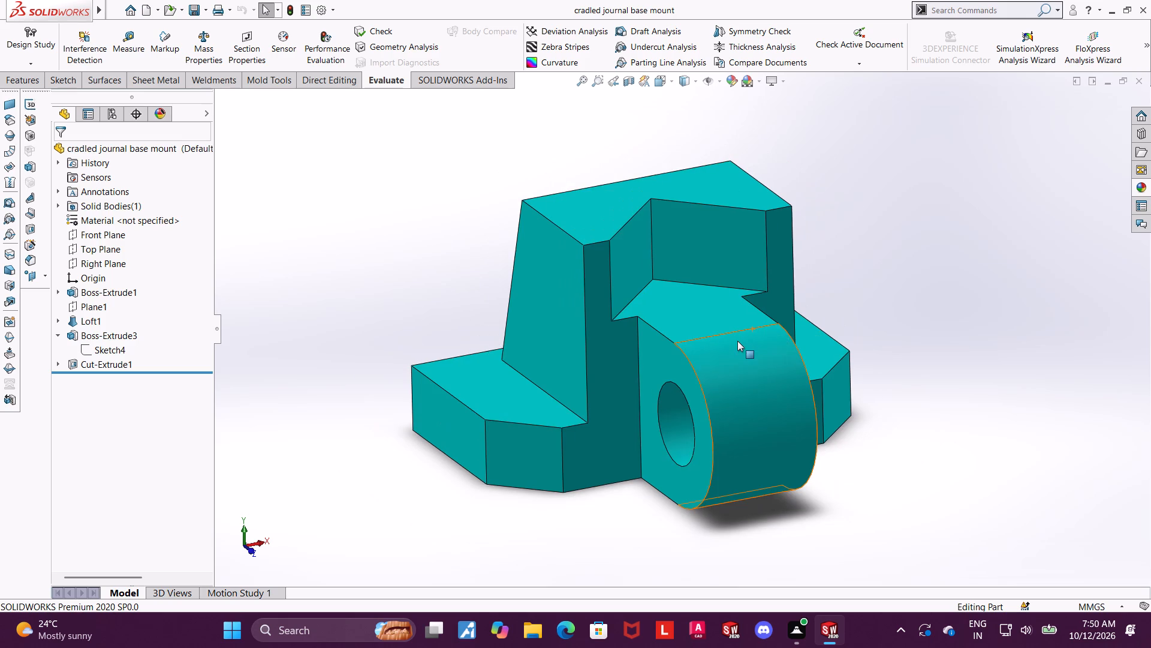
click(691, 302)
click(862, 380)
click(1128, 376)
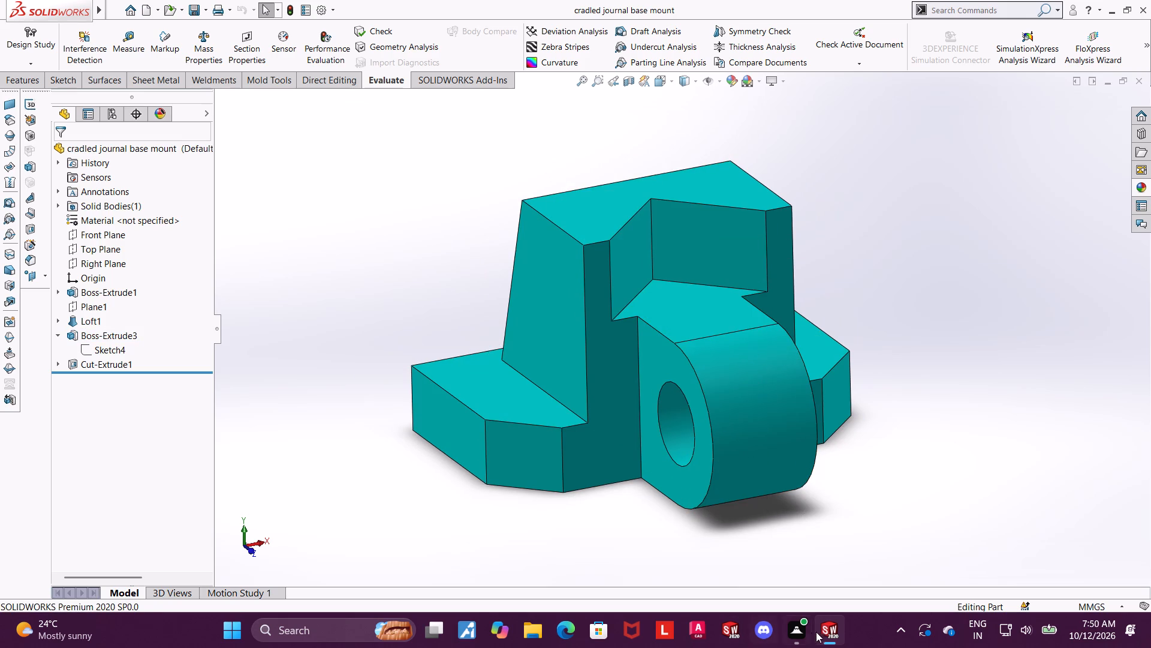